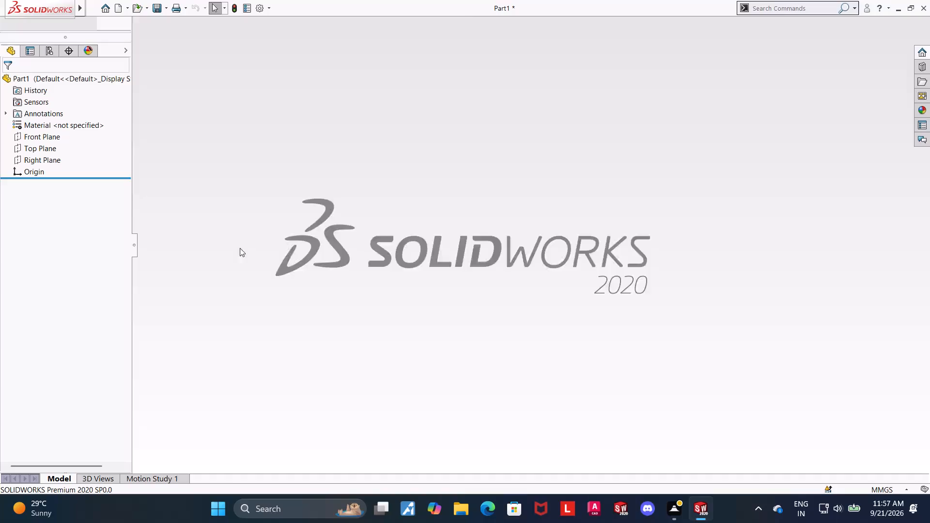
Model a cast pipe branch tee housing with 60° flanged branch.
Start a sketch on the Top Plane and draw a center rectangle centred on the origin.
left_click(73, 187)
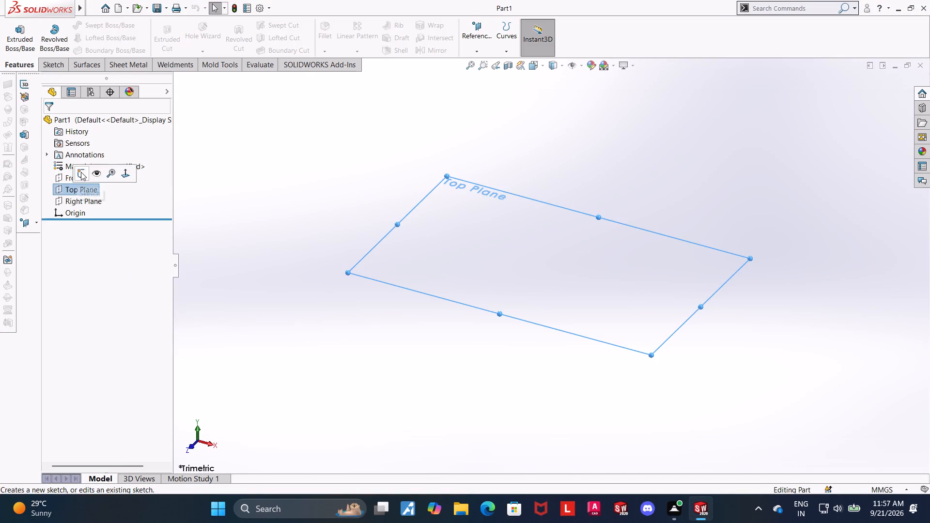
left_click(81, 171)
left_click(95, 37)
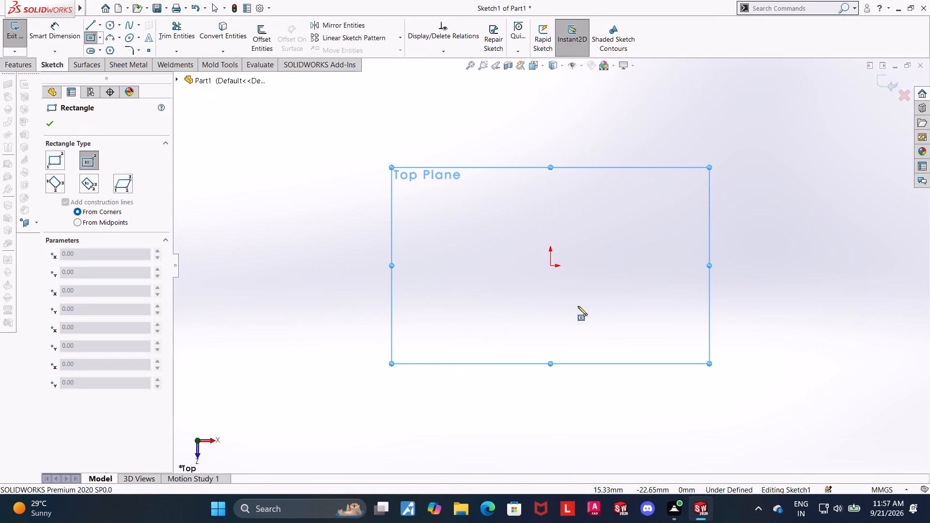
left_click(550, 266)
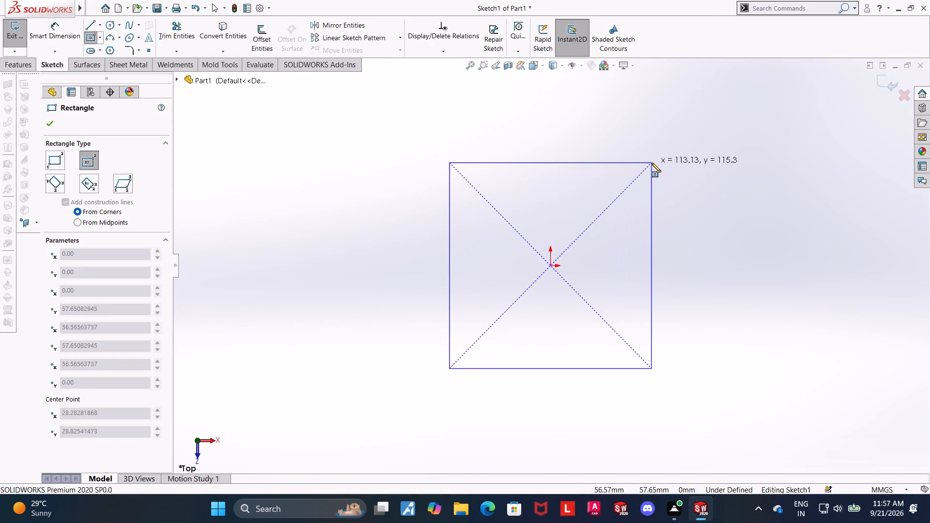
left_click(653, 142)
key("Escape")
key("Escape")
Dimension the rectangle's vertical side as 40 mm and its horizontal side as 50 mm, finishing with an exit from the sketch.
left_click(34, 31)
left_click(451, 216)
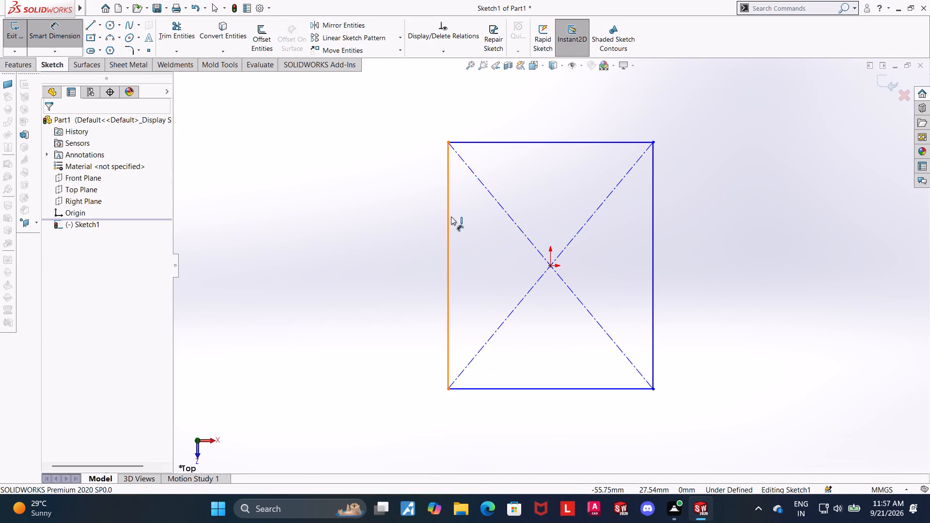
left_click(410, 215)
type("40")
key("Return")
key("Escape")
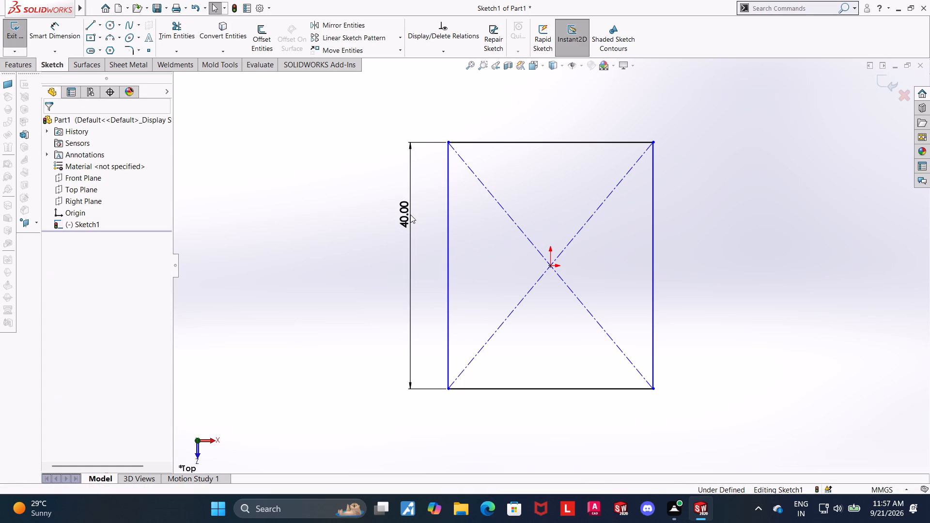
key("Escape")
left_click(63, 29)
left_click(503, 144)
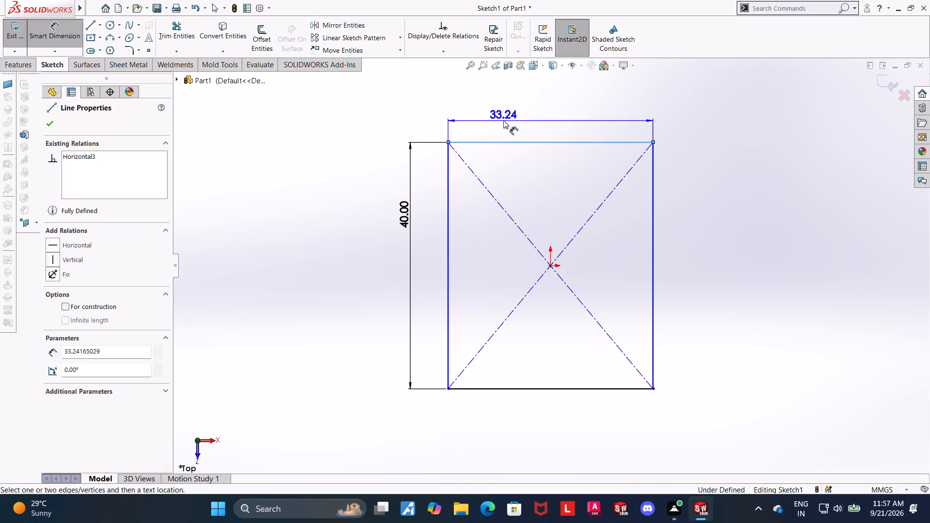
left_click(503, 120)
type("50")
key("Return")
key("Escape")
key("Escape")
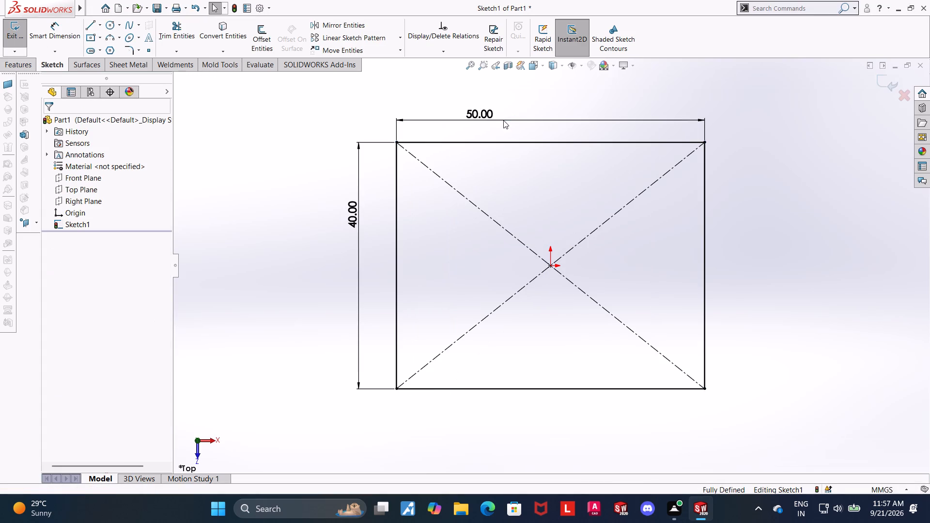
left_click(880, 82)
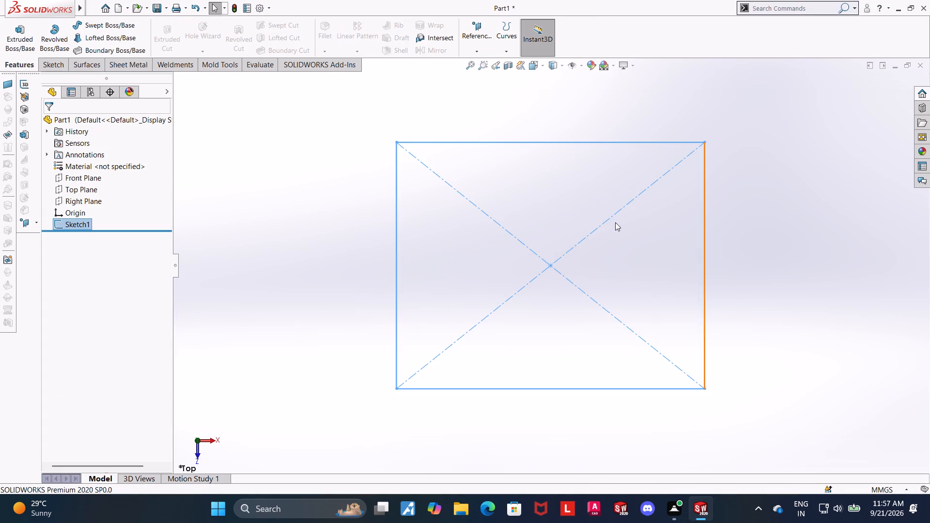
Reopen the rectangle sketch and round all four corners with 5 mm sketch fillets, closing the sketch when done.
left_click(85, 225)
left_click(90, 198)
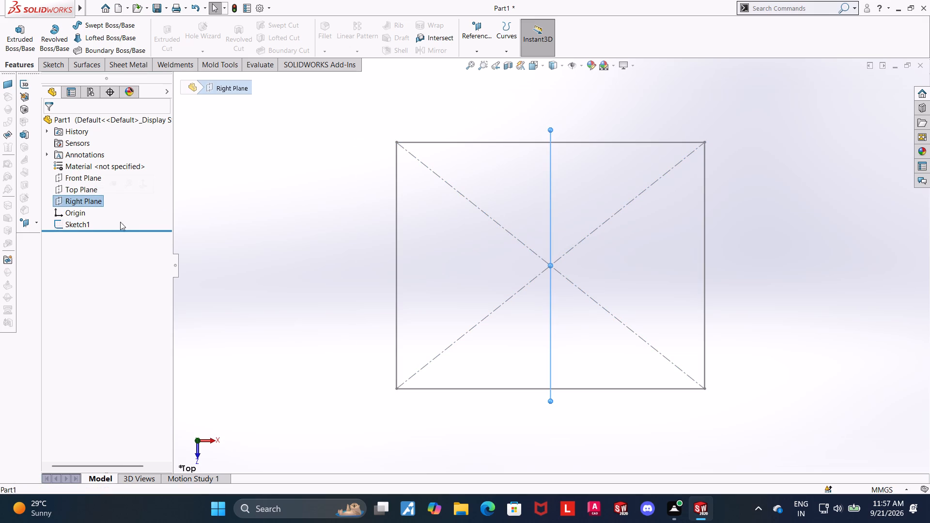
left_click(120, 222)
left_click(88, 222)
left_click(97, 195)
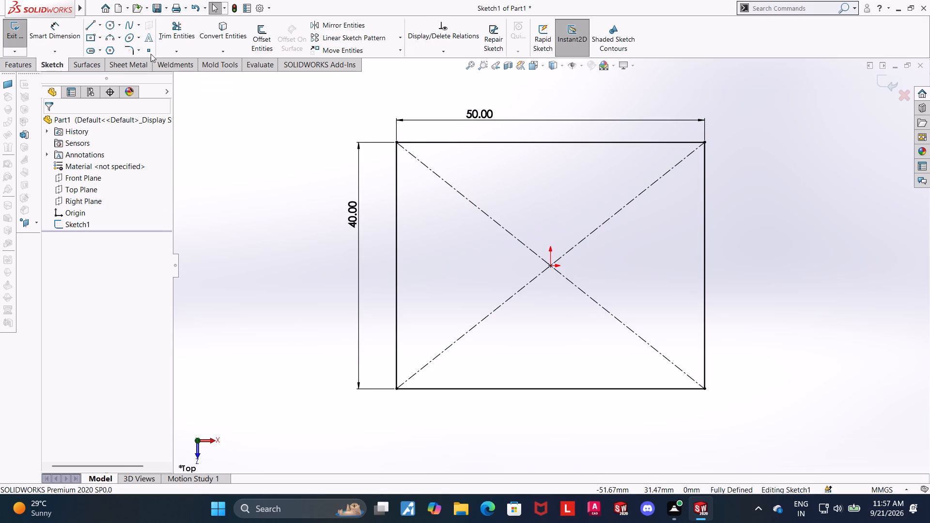
left_click(126, 50)
left_click(399, 158)
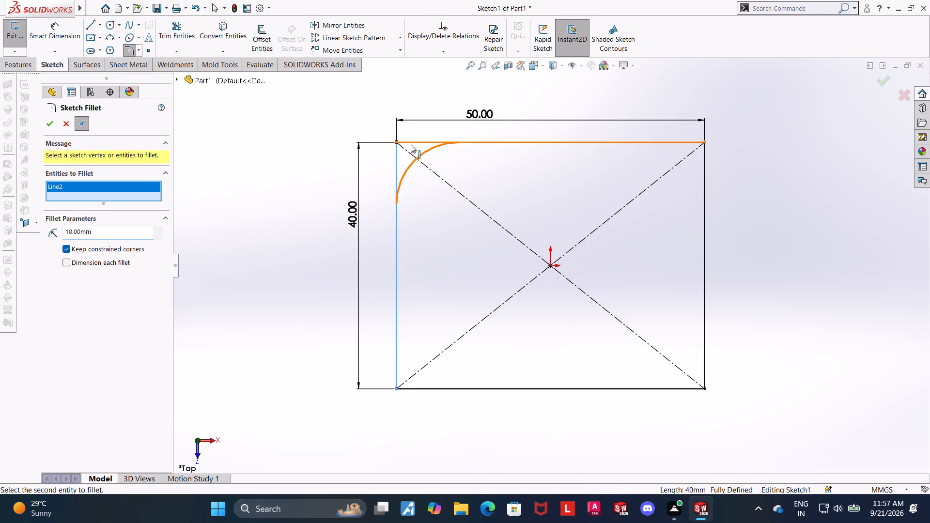
left_click(412, 140)
left_click(662, 144)
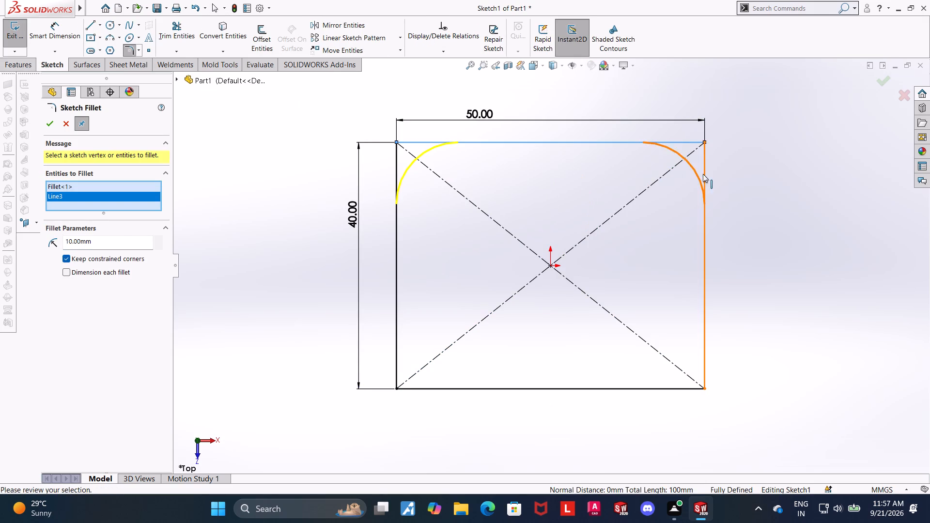
left_click(703, 174)
left_click(703, 345)
left_click(679, 388)
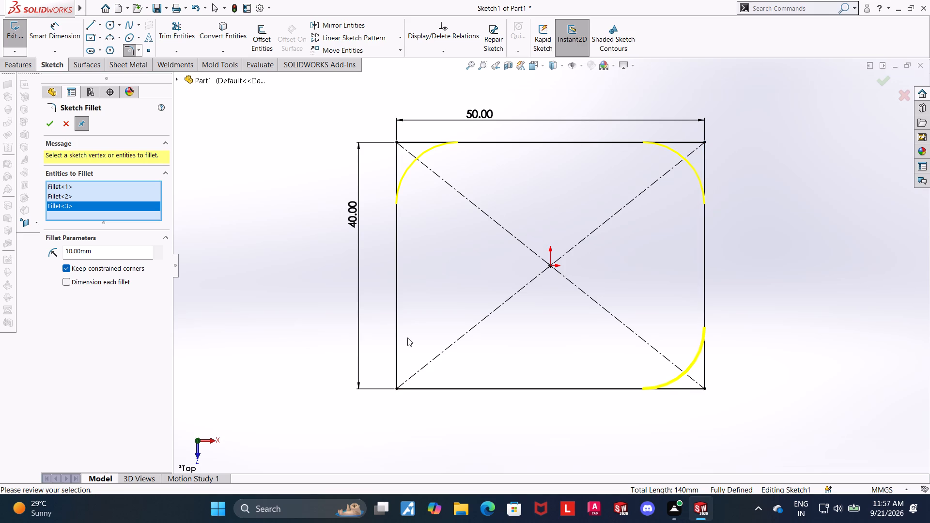
left_click(397, 340)
left_click(429, 385)
left_click(430, 389)
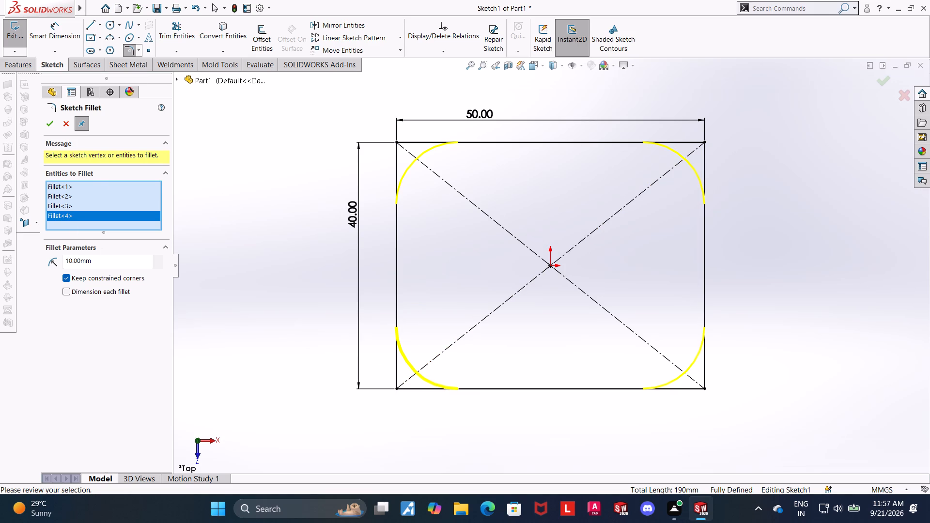
left_click_drag(103, 261, 0, 259)
key("5")
key("Return")
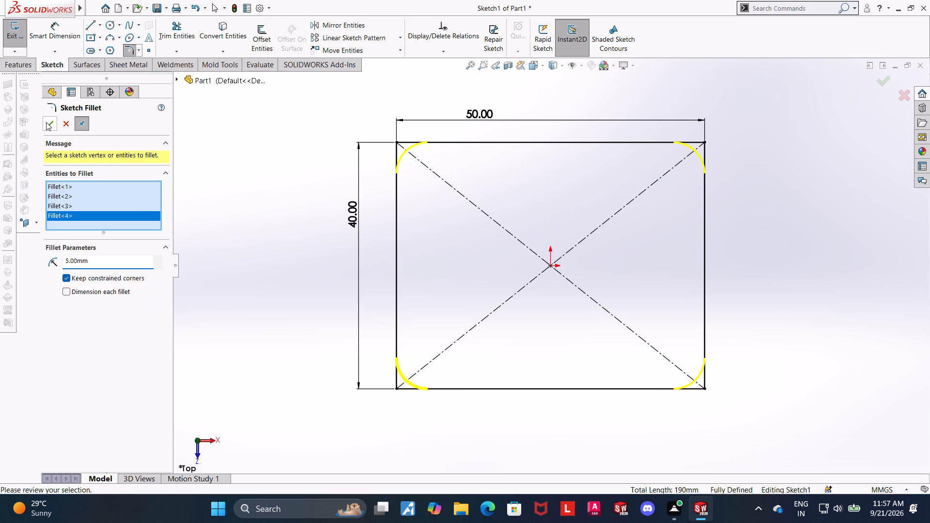
left_click(46, 122)
left_click(873, 179)
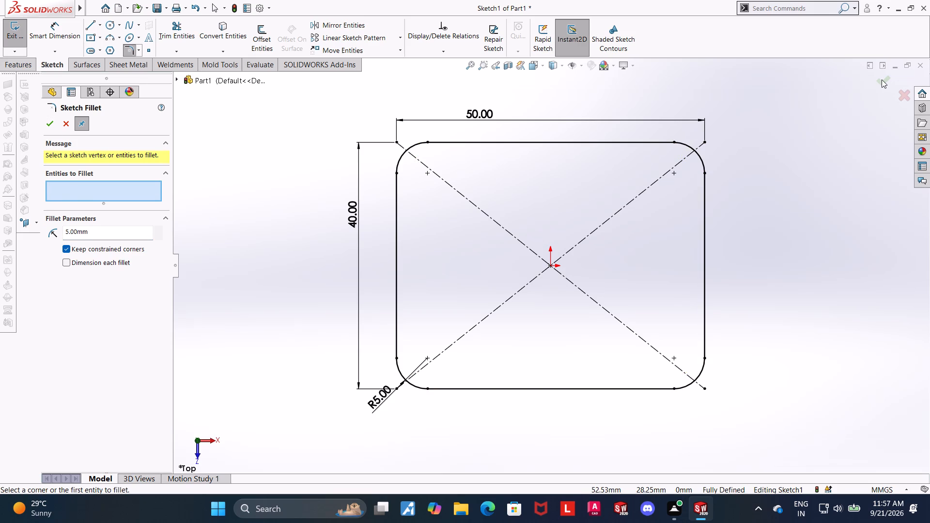
left_click(882, 79)
middle_click_drag(763, 281, 774, 172)
middle_click_drag(773, 175, 772, 222)
left_click(880, 81)
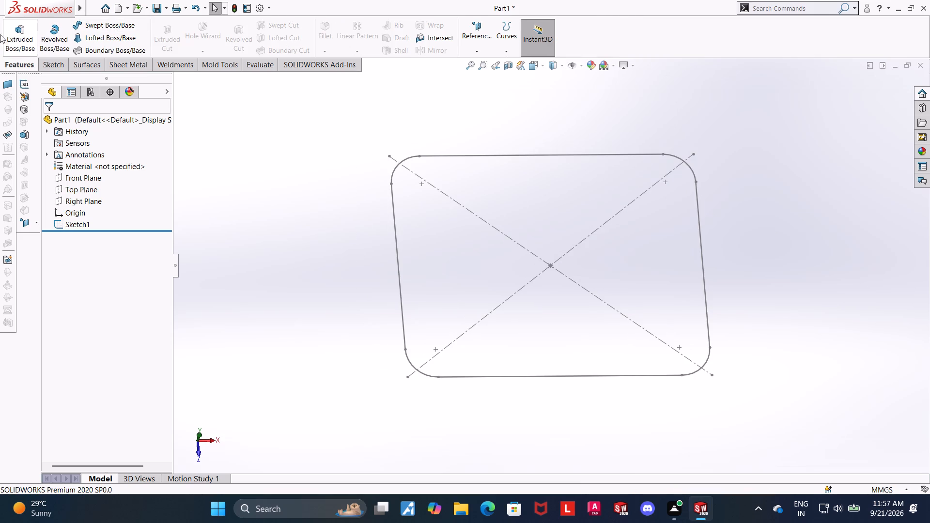
Extrude the rounded rectangle sketch 5 mm with the Mid Plane end condition.
left_click(22, 30)
left_click(174, 77)
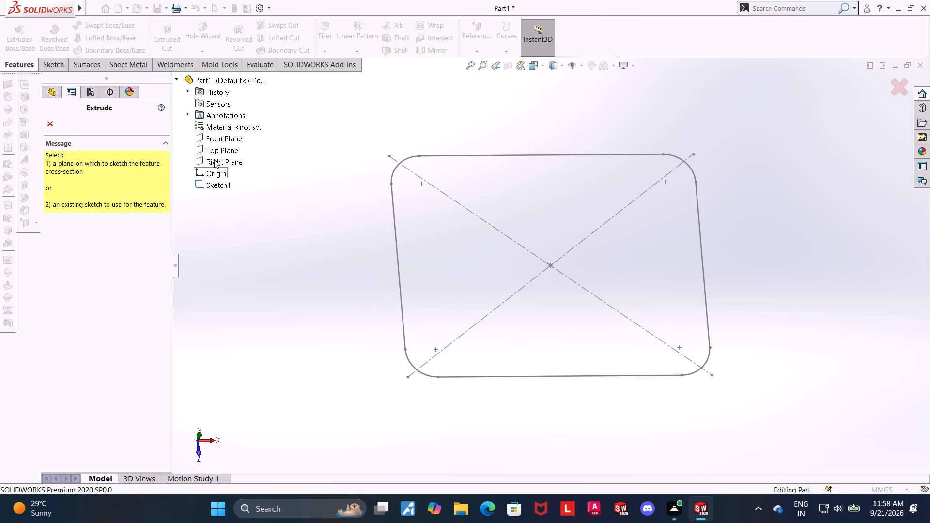
left_click(212, 187)
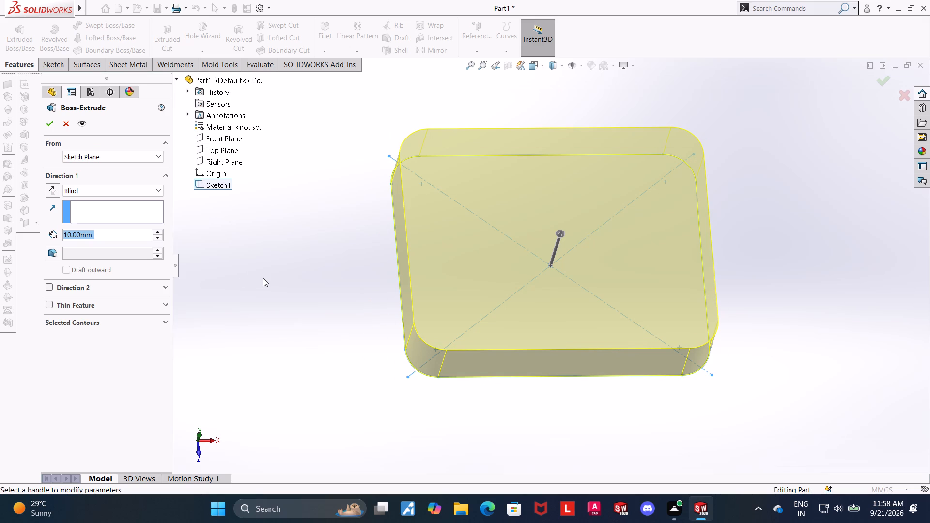
key("5")
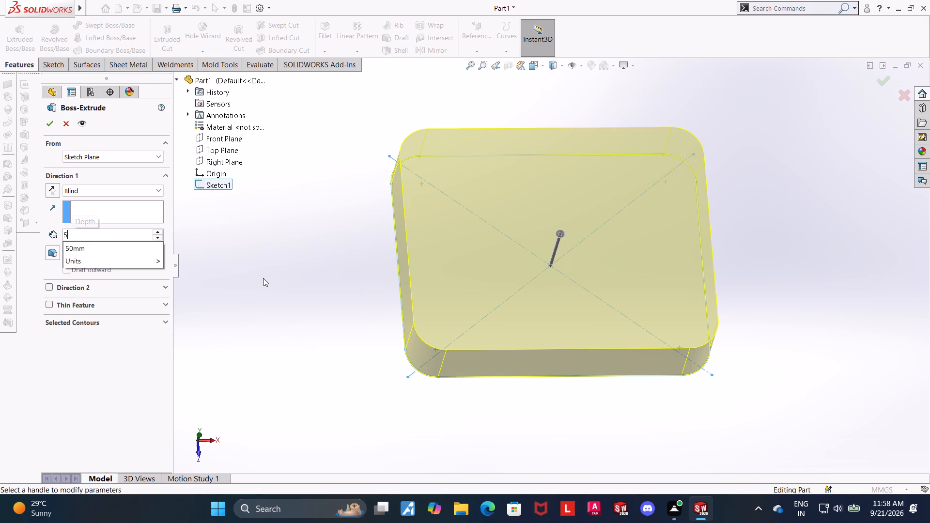
key("Return")
left_click(97, 190)
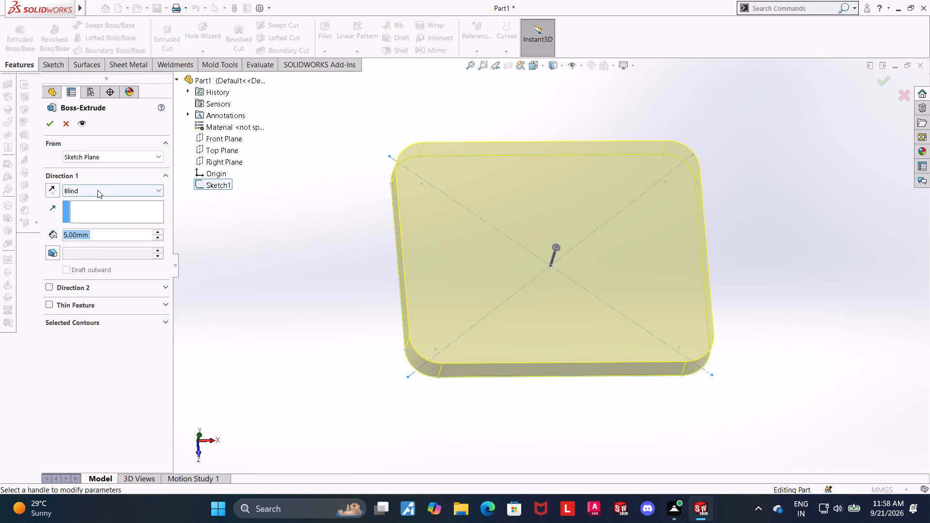
left_click(100, 244)
left_click(53, 125)
left_click(286, 291)
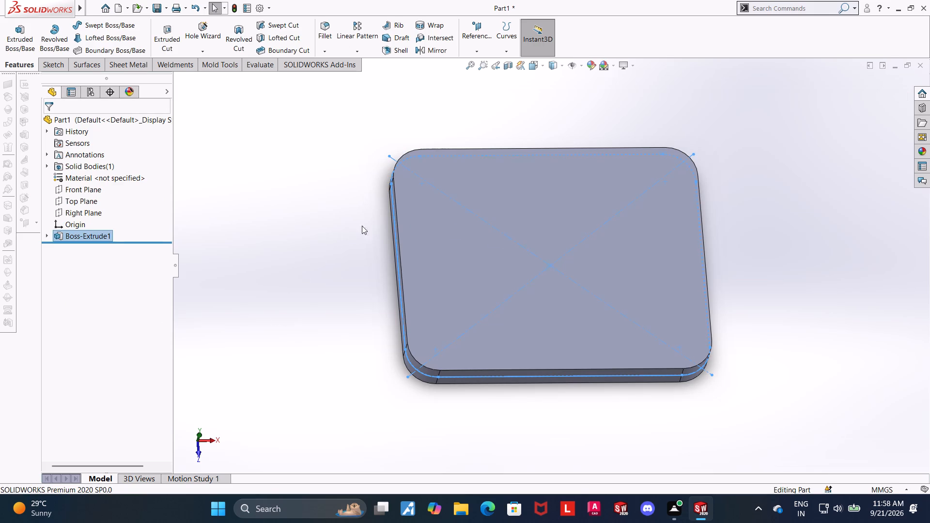
View the plate's large top face straight on and start a Hole Wizard legacy hole of type Counterbored.
scroll(726, 258, "down", 1)
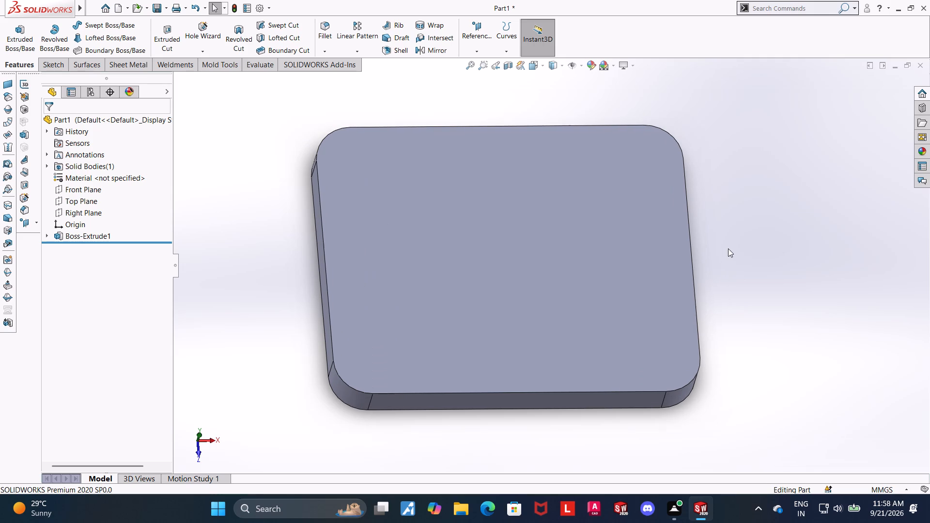
middle_click_drag(756, 216, 747, 297)
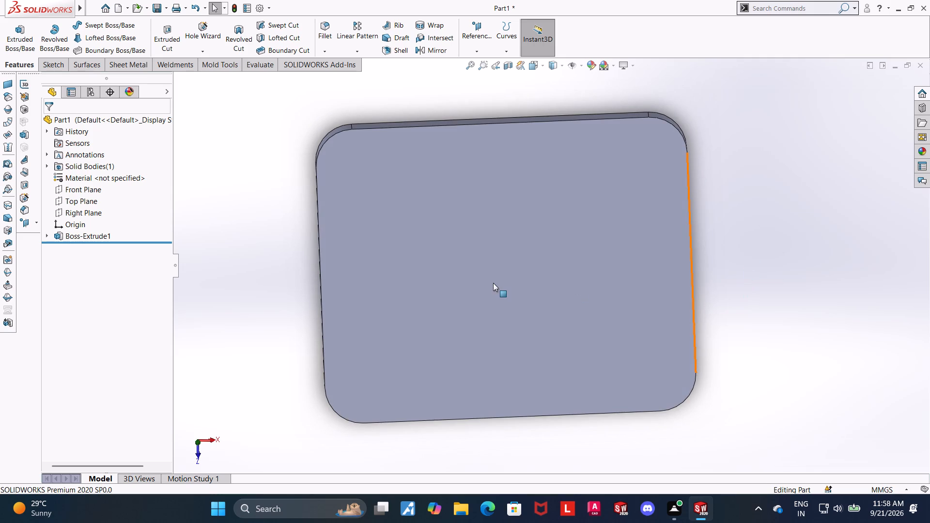
left_click(501, 281)
left_click(591, 257)
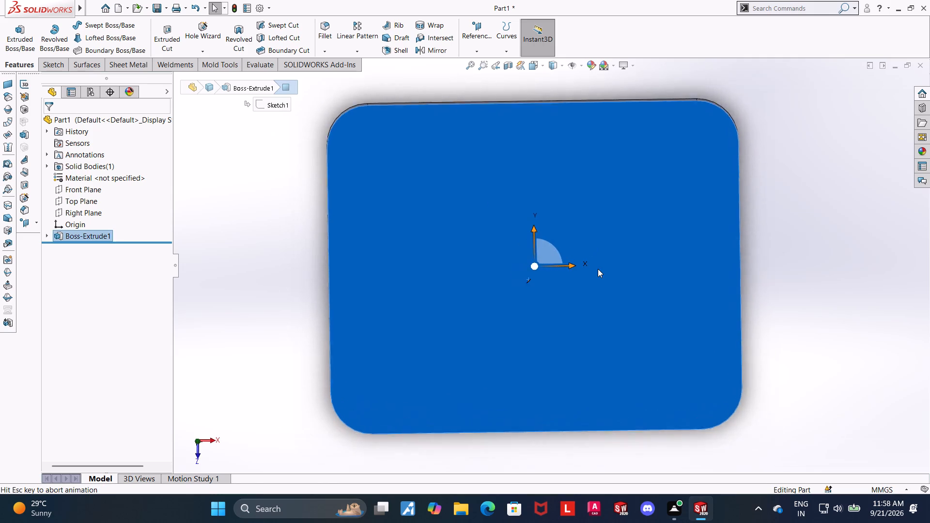
scroll(929, 339, "up", 2)
left_click(831, 281)
scroll(786, 256, "up", 4)
scroll(785, 256, "down", 1)
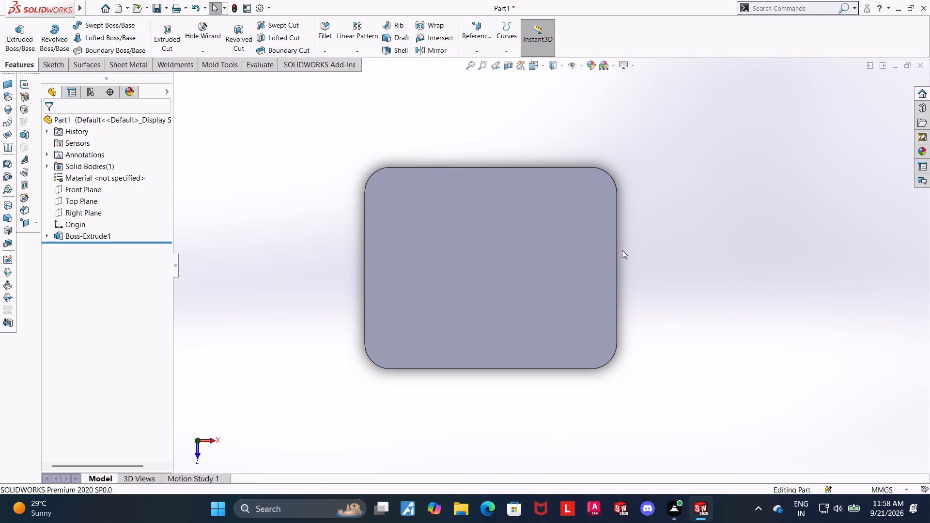
left_click(202, 30)
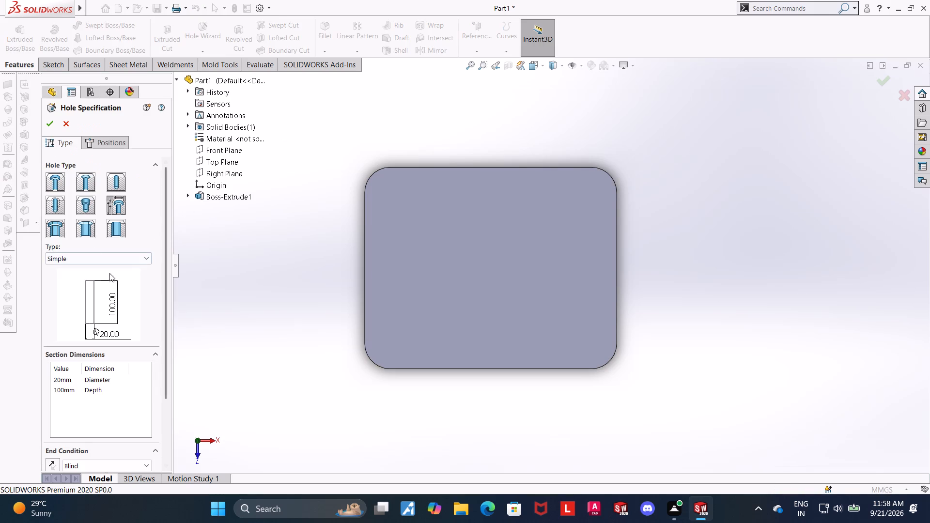
left_click(117, 209)
left_click(104, 256)
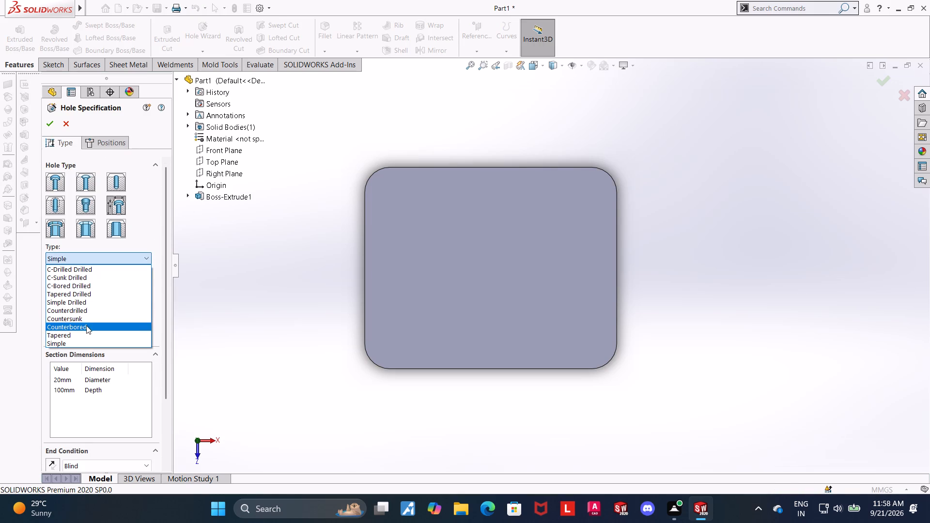
left_click(88, 327)
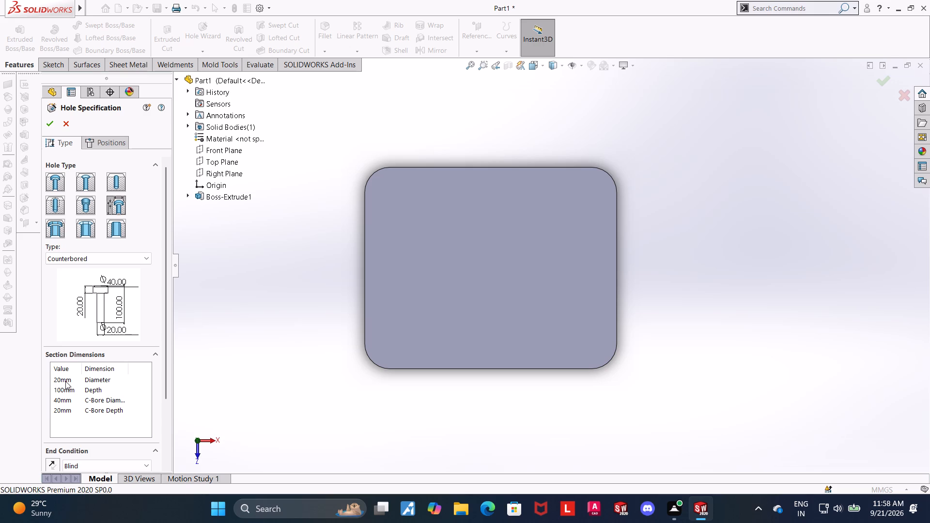
Set the counterbored hole's diameter to 3 mm, counterbore diameter to 6 mm and counterbore depth to 2 mm.
double_click(65, 381)
key("3")
key("Return")
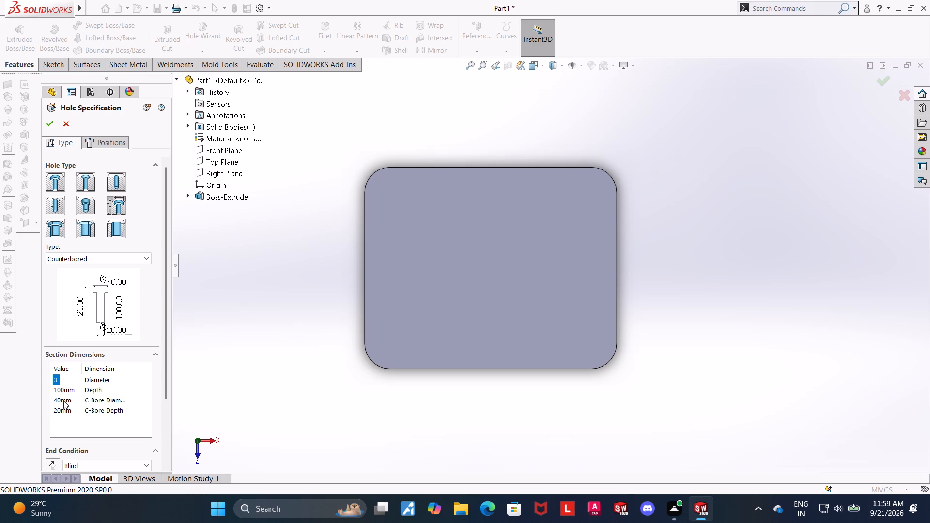
double_click(63, 400)
key("6")
key("Return")
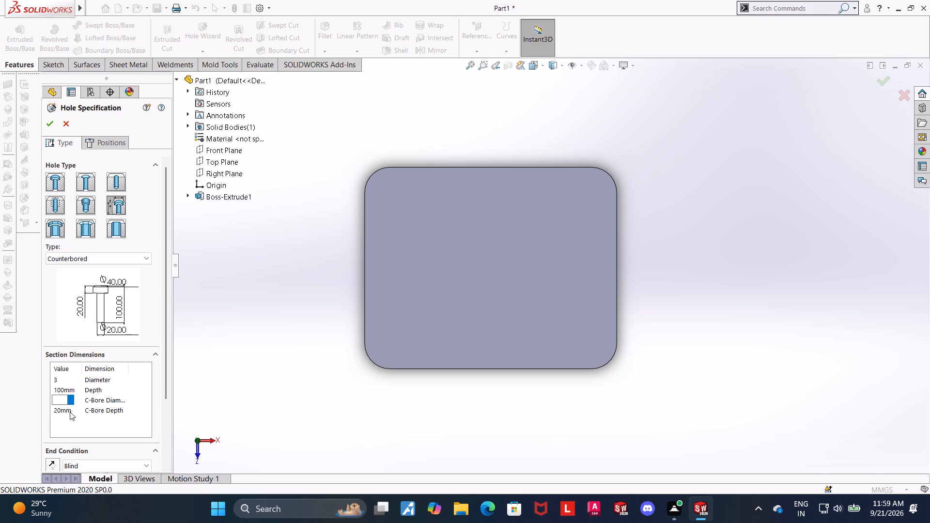
double_click(69, 409)
key("2")
key("Return")
left_click(70, 389)
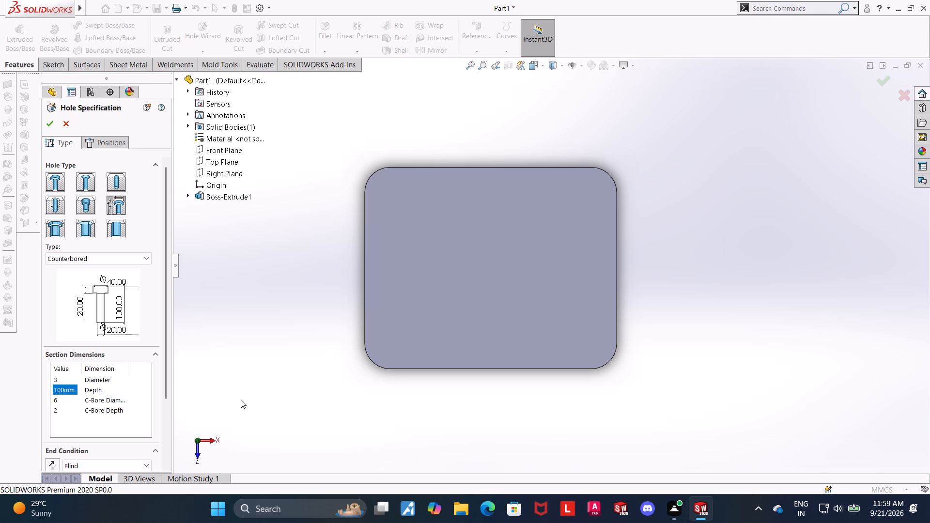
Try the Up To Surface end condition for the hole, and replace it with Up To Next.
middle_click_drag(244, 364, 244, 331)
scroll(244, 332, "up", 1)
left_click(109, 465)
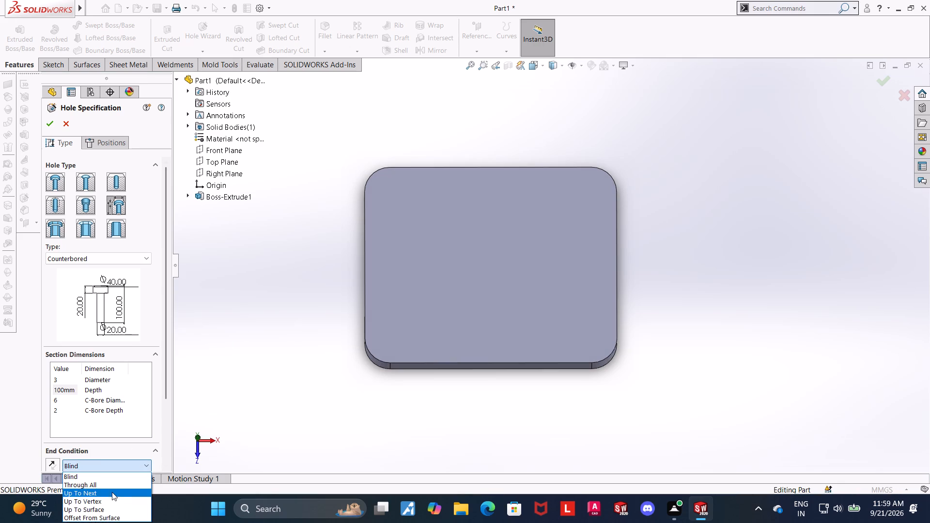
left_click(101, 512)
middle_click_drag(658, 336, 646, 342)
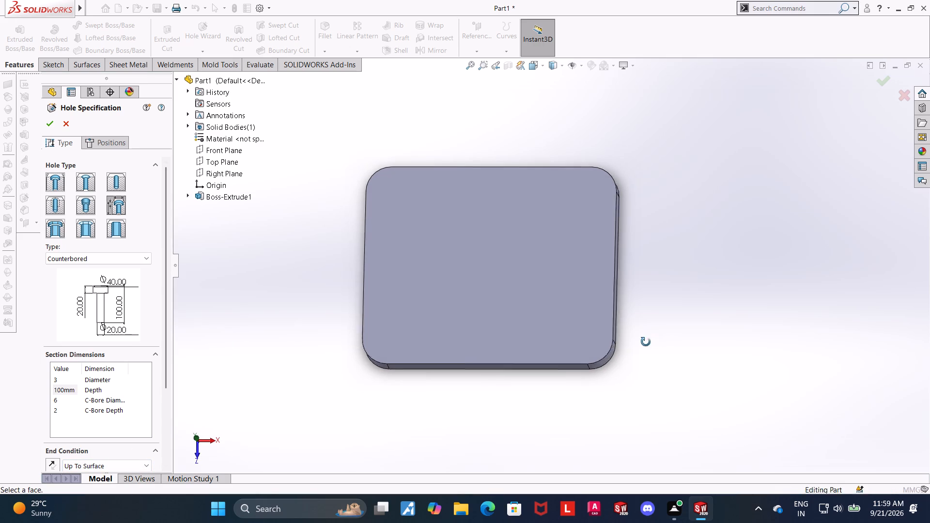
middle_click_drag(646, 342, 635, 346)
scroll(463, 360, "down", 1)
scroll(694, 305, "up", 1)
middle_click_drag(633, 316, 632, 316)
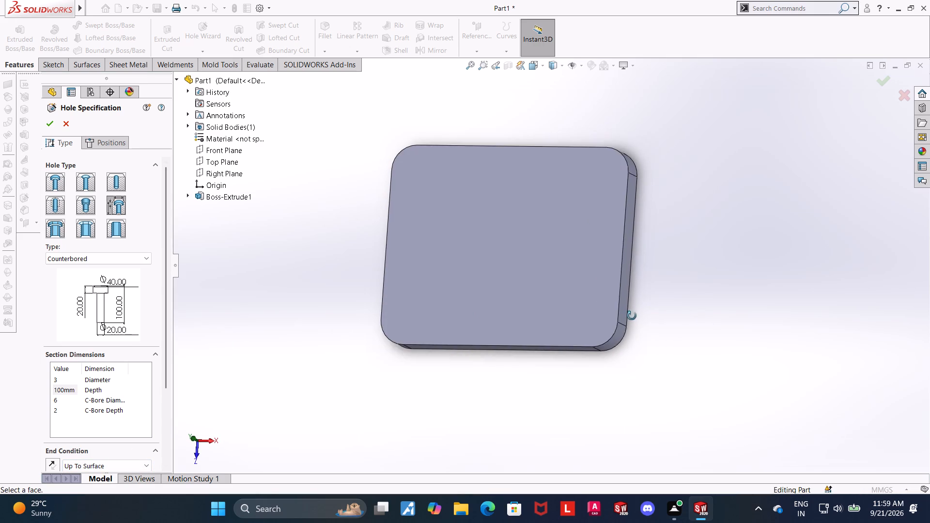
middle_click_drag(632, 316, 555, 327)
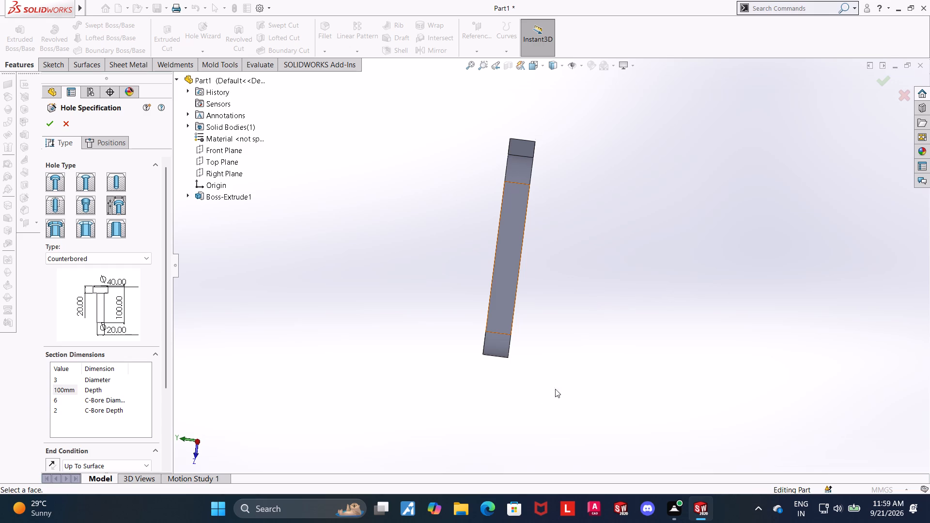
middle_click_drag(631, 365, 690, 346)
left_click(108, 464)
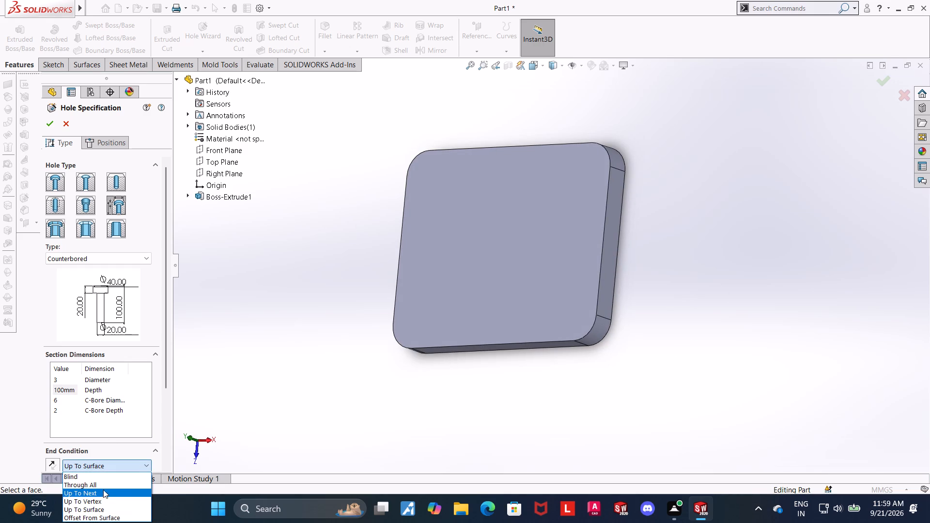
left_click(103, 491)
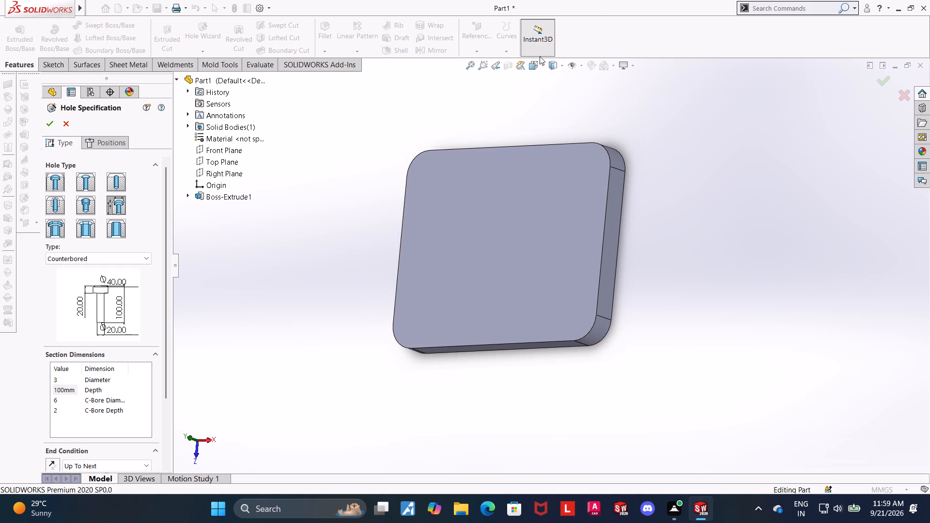
In Top view, place the hole with a 3D sketch point near the plate's upper-left corner, about 5.4 mm and 5.8 mm from the edges.
left_click(532, 68)
left_click(393, 264)
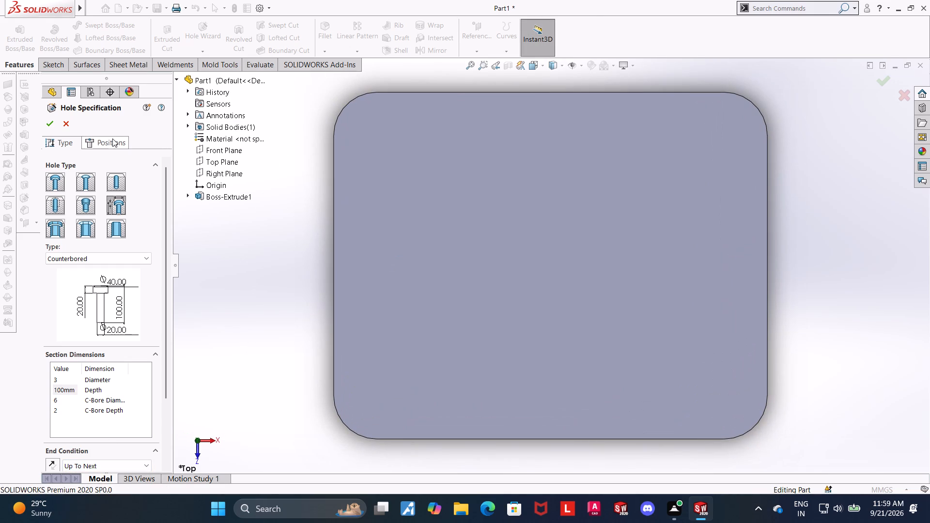
left_click(110, 139)
left_click(97, 248)
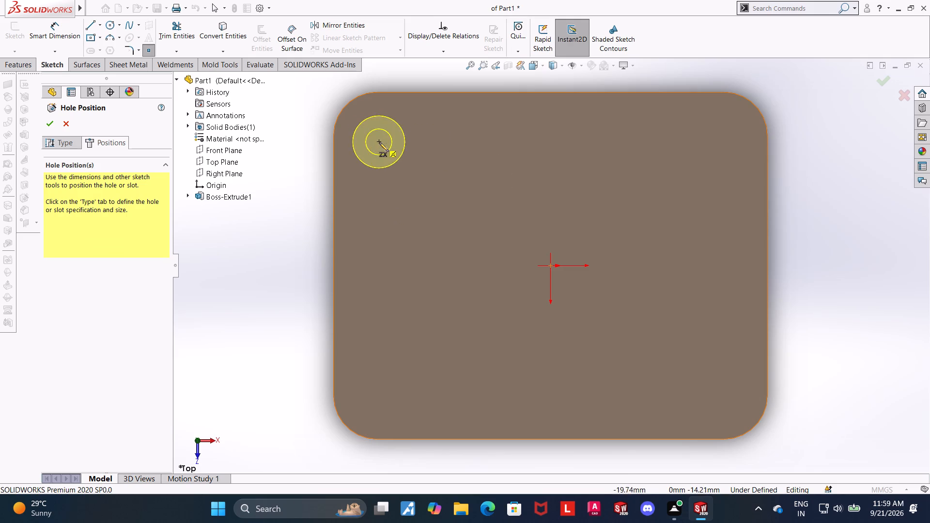
left_click(380, 142)
key("Escape")
Dimension the hole centre 5 mm from the plate's left edge.
left_click(62, 32)
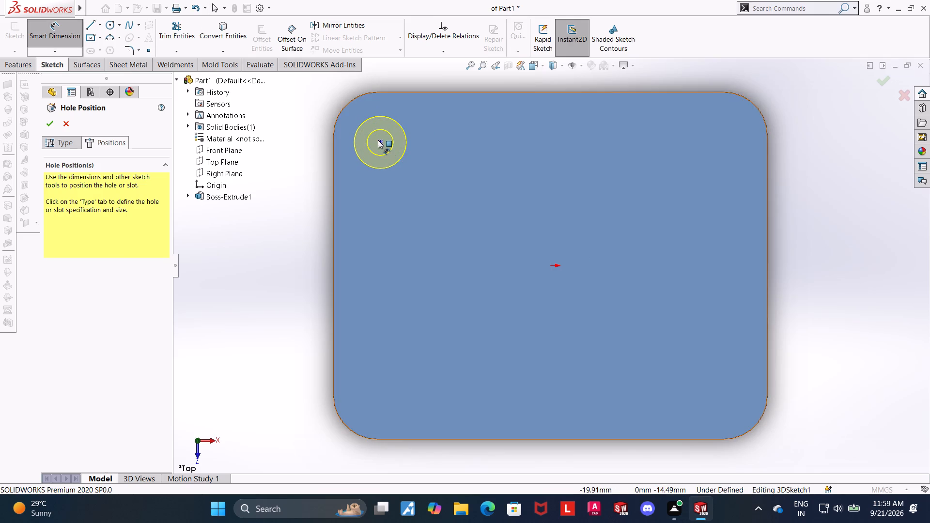
left_click(380, 142)
left_click(332, 158)
left_click(335, 158)
scroll(334, 159, "up", 2)
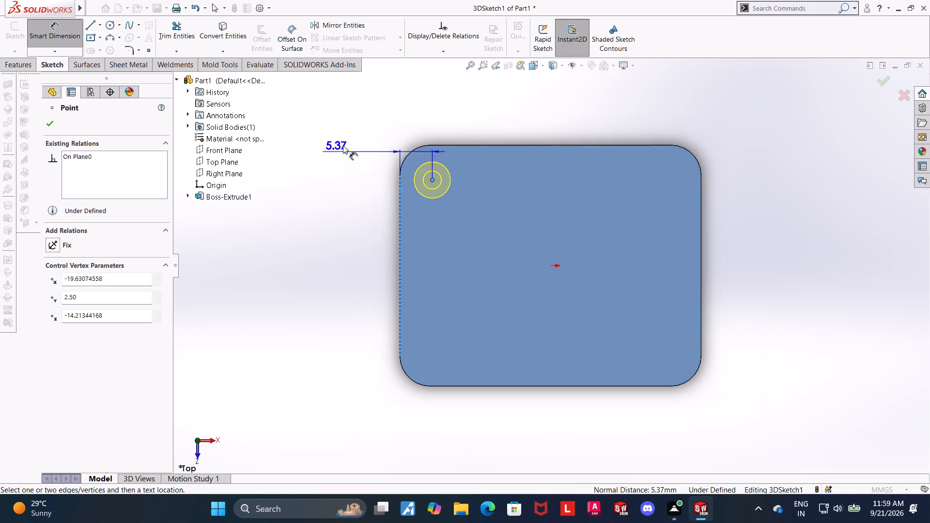
left_click(411, 132)
key("5")
key("Return")
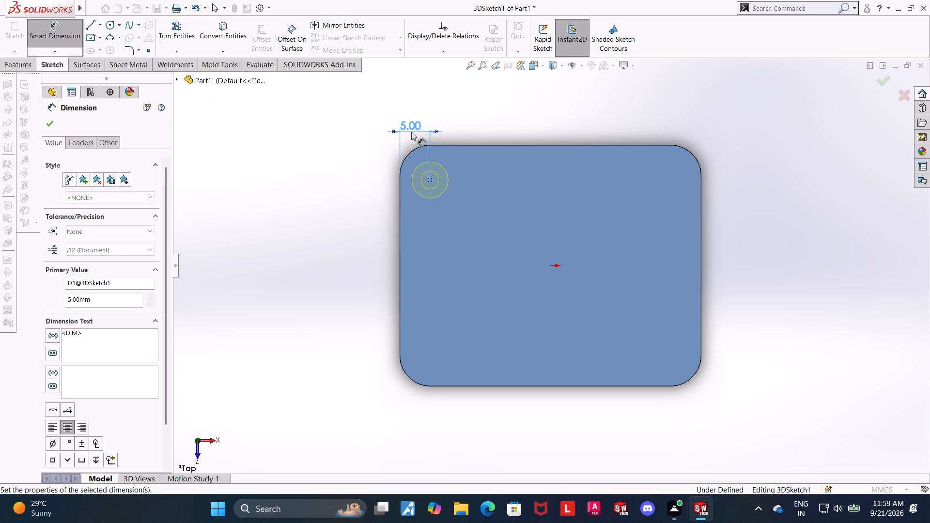
key("Escape")
Dimension the hole centre 5 mm from the plate's upper edge and accept the hole position.
left_click(44, 24)
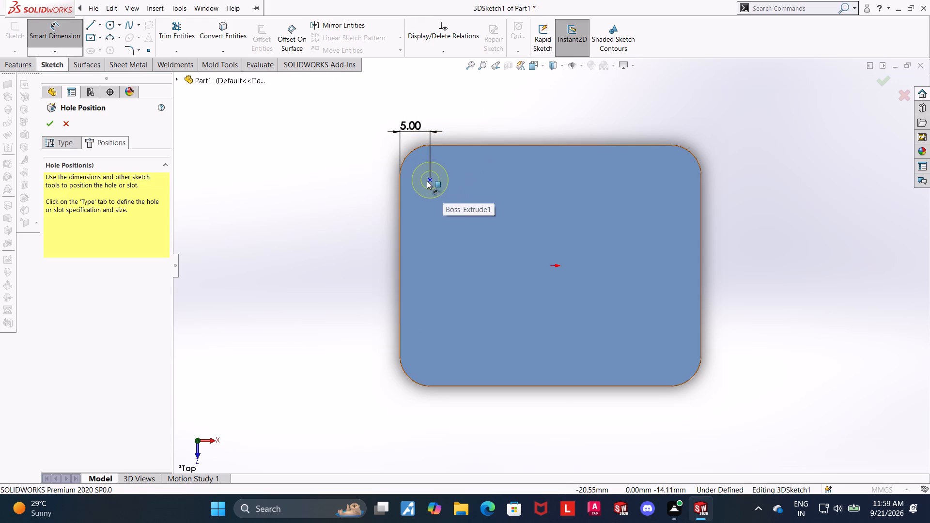
left_click(430, 179)
left_click(447, 146)
left_click(372, 178)
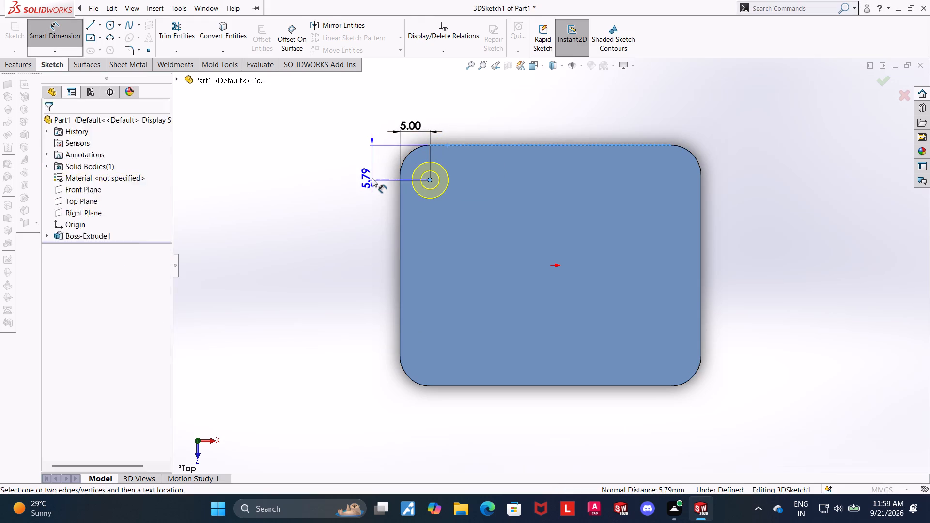
key("5")
key("Return")
key("Escape")
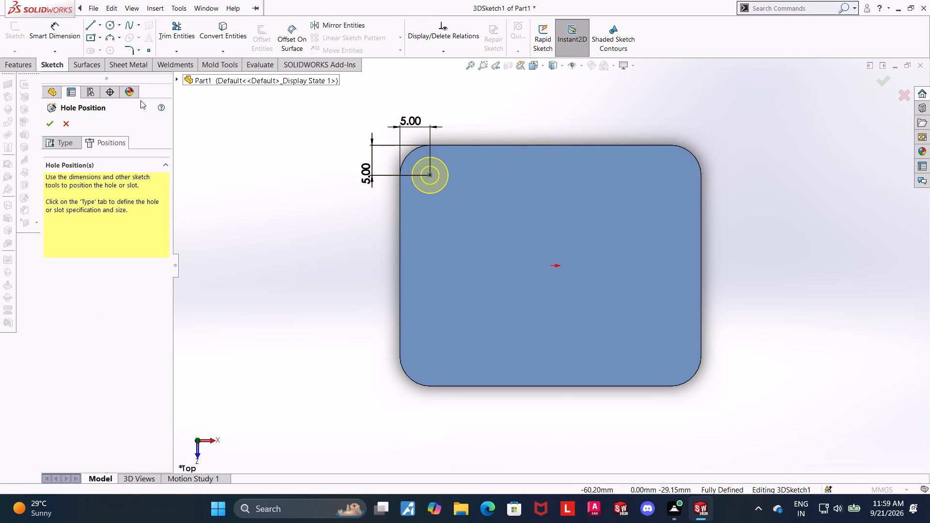
left_click(52, 124)
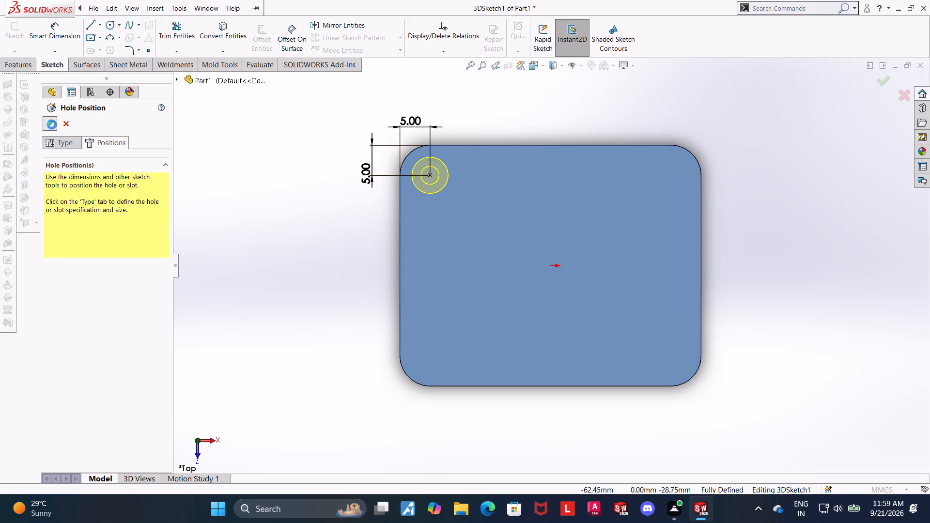
left_click(50, 121)
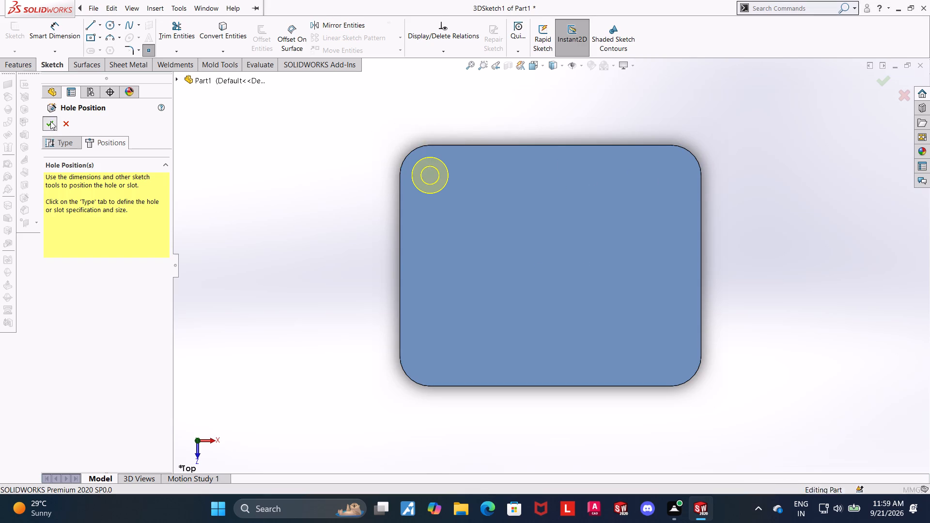
Set the counterbored hole's end condition to Blind and complete the hole feature.
left_click(61, 136)
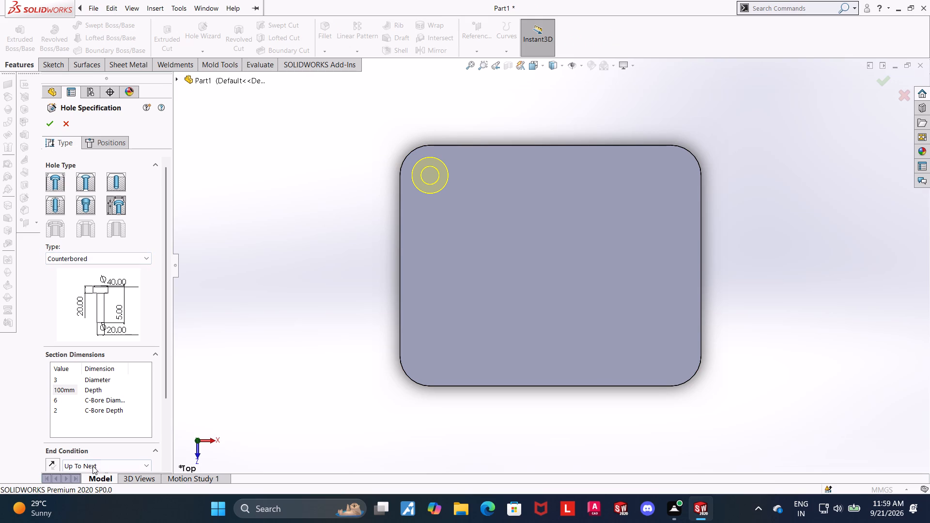
left_click(93, 466)
left_click(94, 477)
left_click(56, 124)
left_click(346, 284)
Start a Linear Pattern with the plate's long edge beside the hole as Direction 1 and a spacing of 40 mm.
middle_click_drag(364, 261, 452, 355)
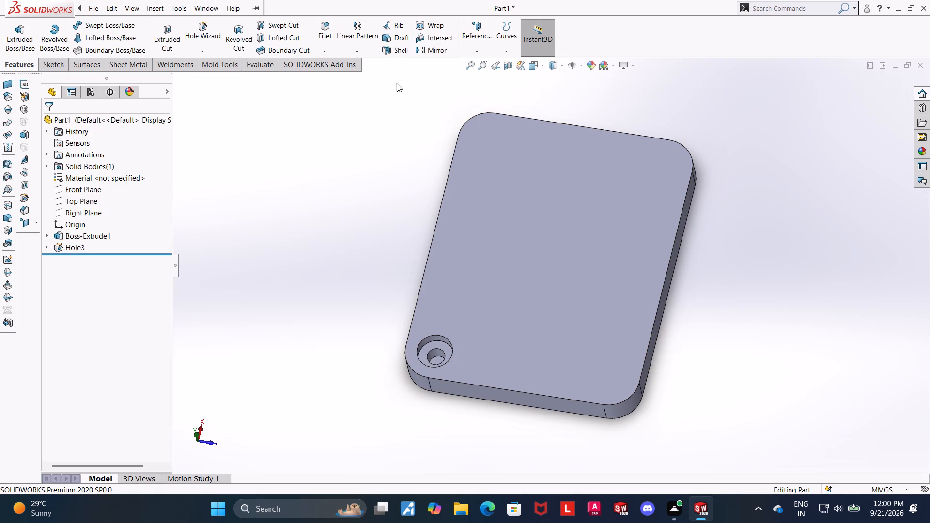
middle_click_drag(329, 187, 328, 247)
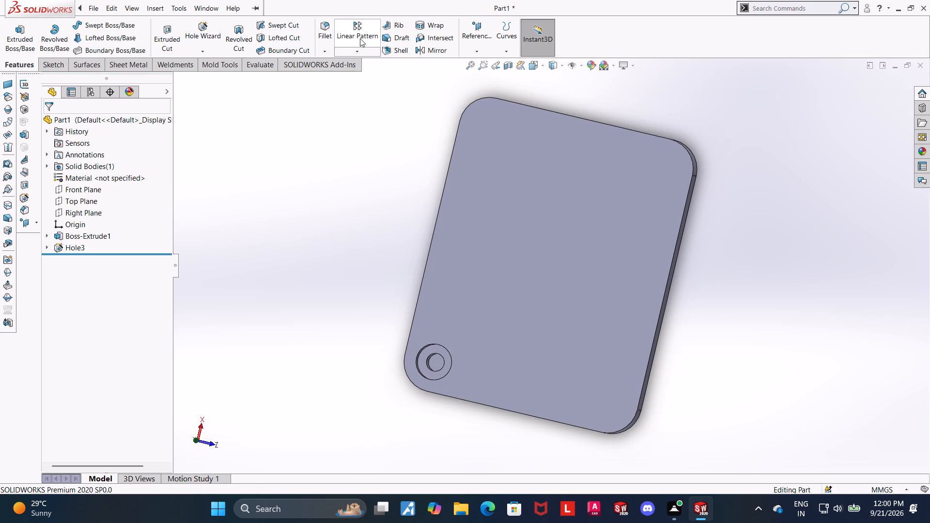
left_click(360, 38)
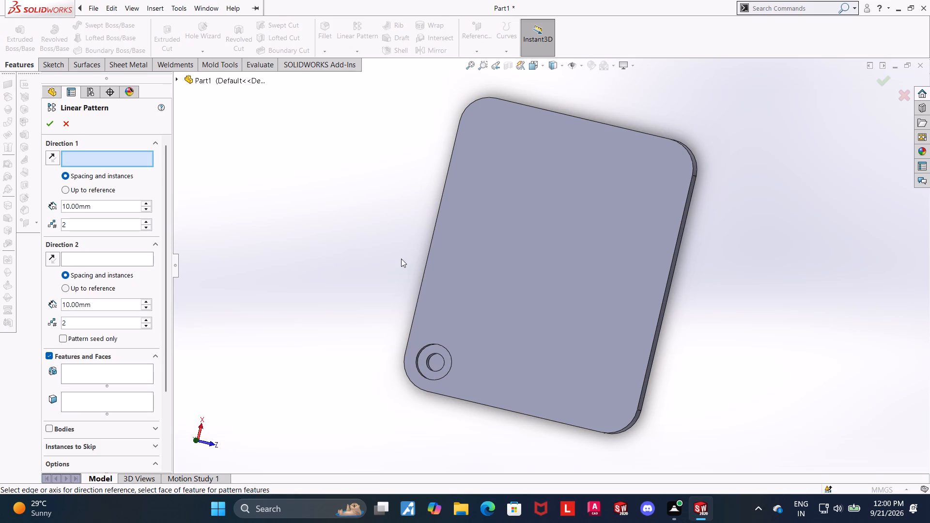
left_click(424, 270)
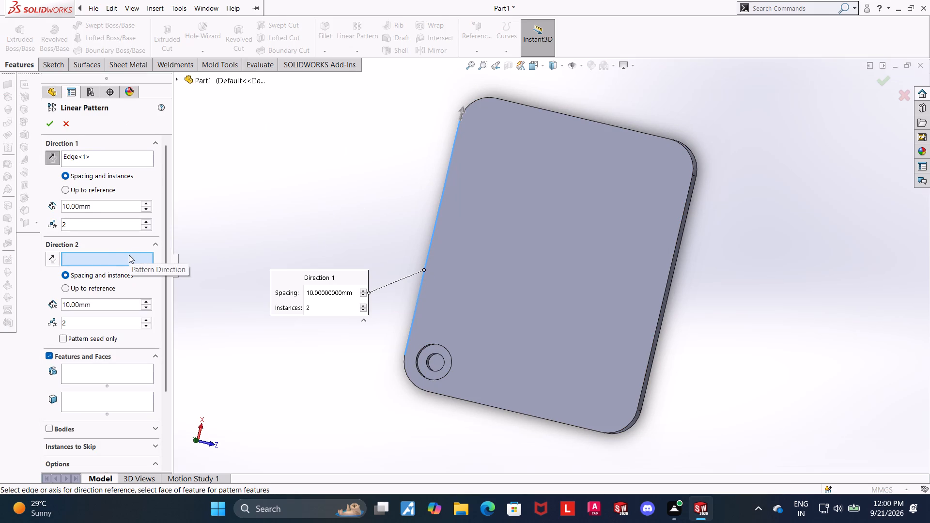
left_click_drag(96, 205, 39, 201)
type("40")
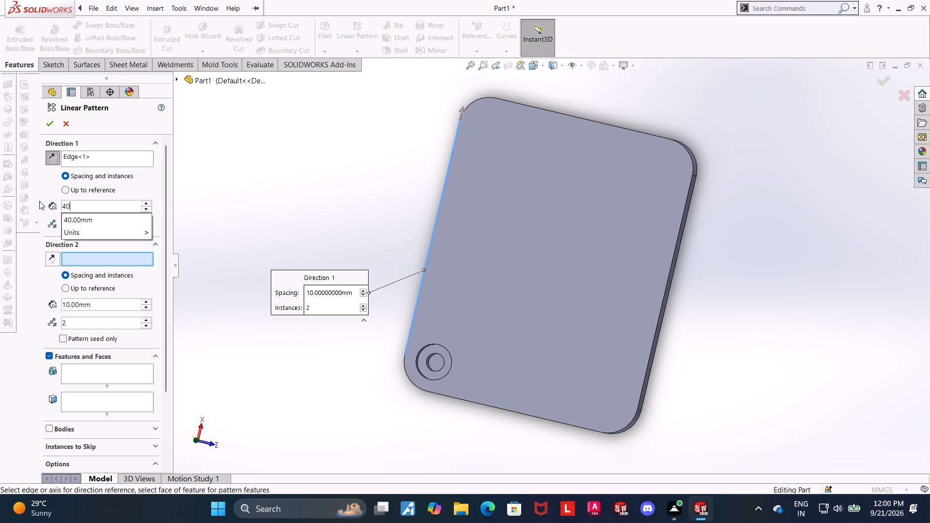
key("Return")
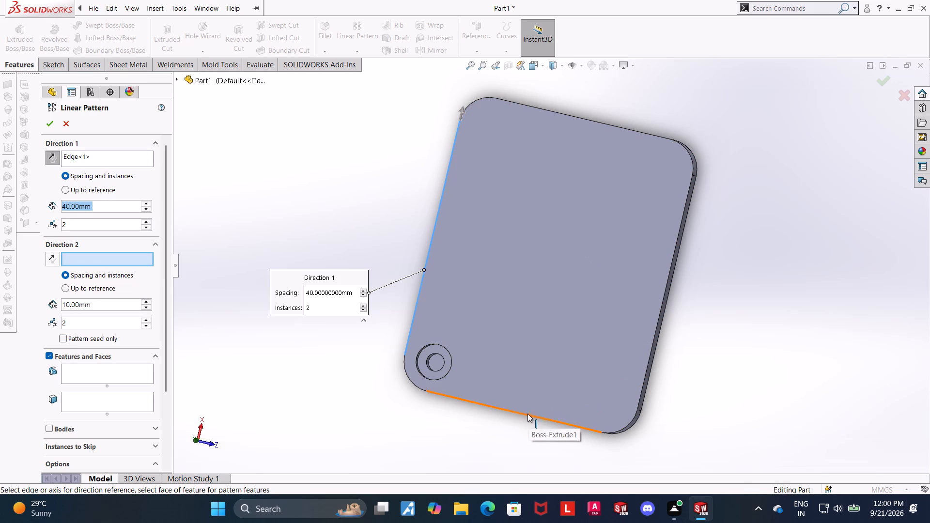
Use the plate's short edge nearest the hole as Direction 2 of the pattern with a spacing of 30 mm.
left_click(527, 414)
left_click_drag(105, 298, 82, 299)
left_click_drag(121, 306, 0, 307)
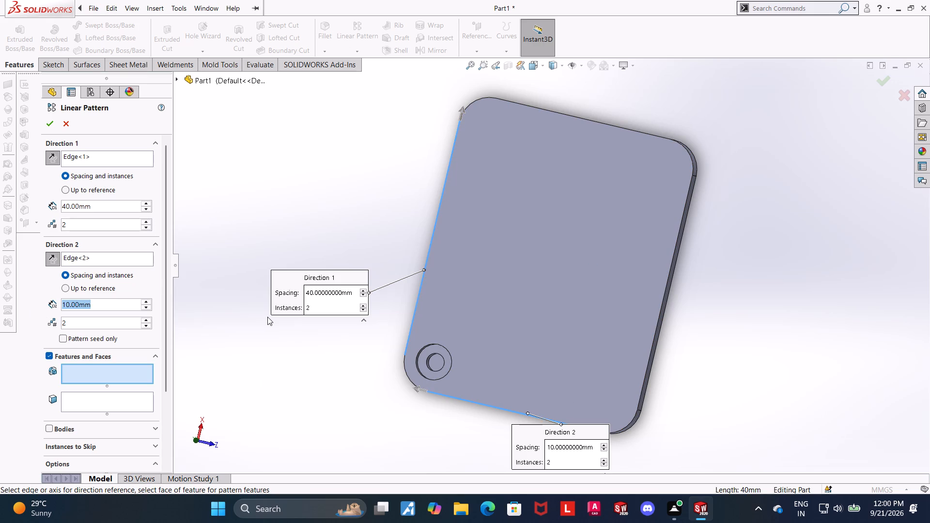
type("30")
key("Return")
Select the counterbored hole as the feature to pattern, reverse Direction 2 and accept the linear pattern.
left_click(177, 76)
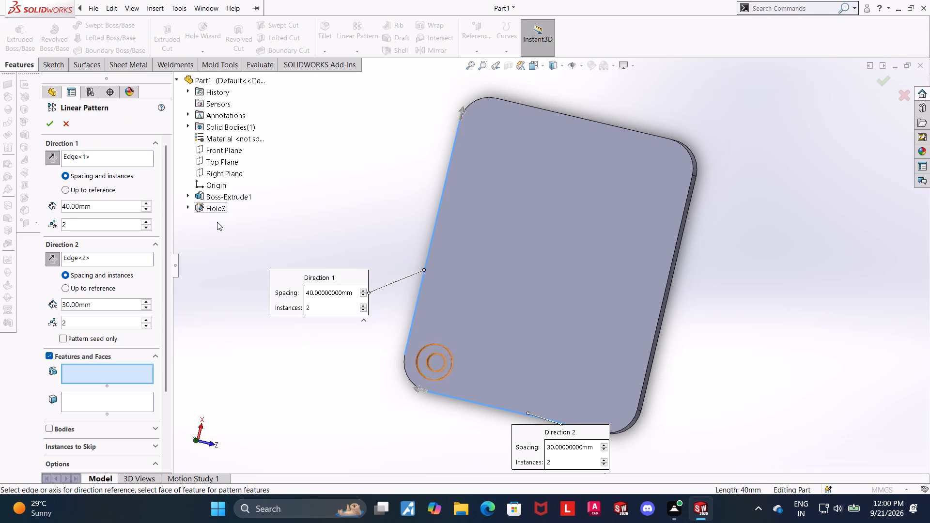
left_click(212, 207)
left_click(48, 128)
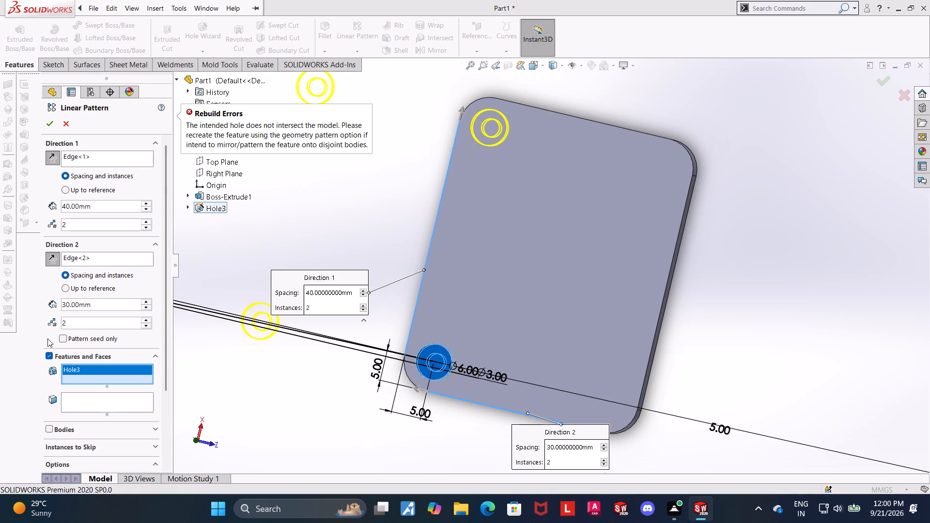
left_click(47, 255)
left_click(45, 119)
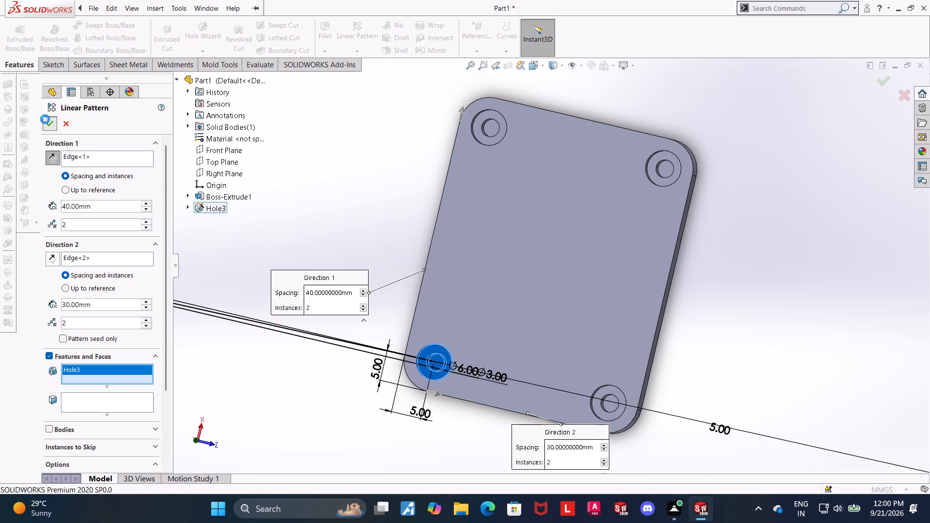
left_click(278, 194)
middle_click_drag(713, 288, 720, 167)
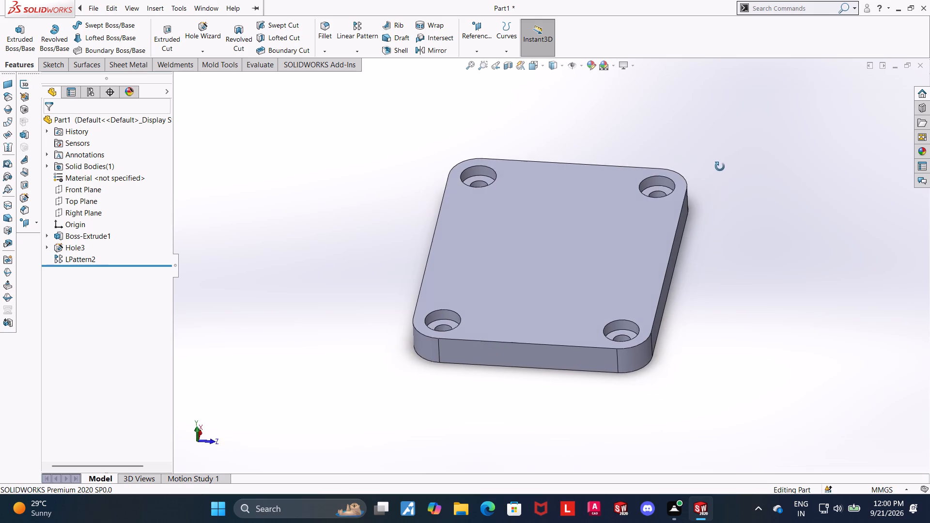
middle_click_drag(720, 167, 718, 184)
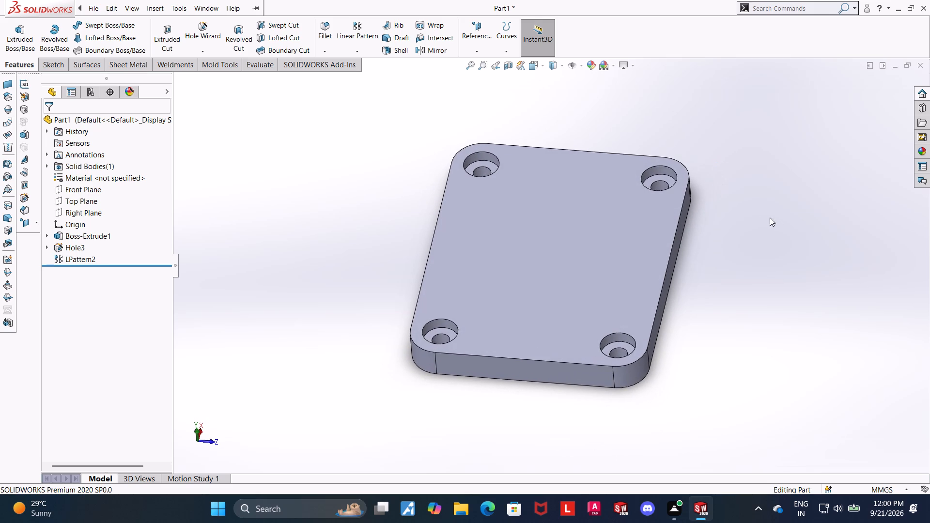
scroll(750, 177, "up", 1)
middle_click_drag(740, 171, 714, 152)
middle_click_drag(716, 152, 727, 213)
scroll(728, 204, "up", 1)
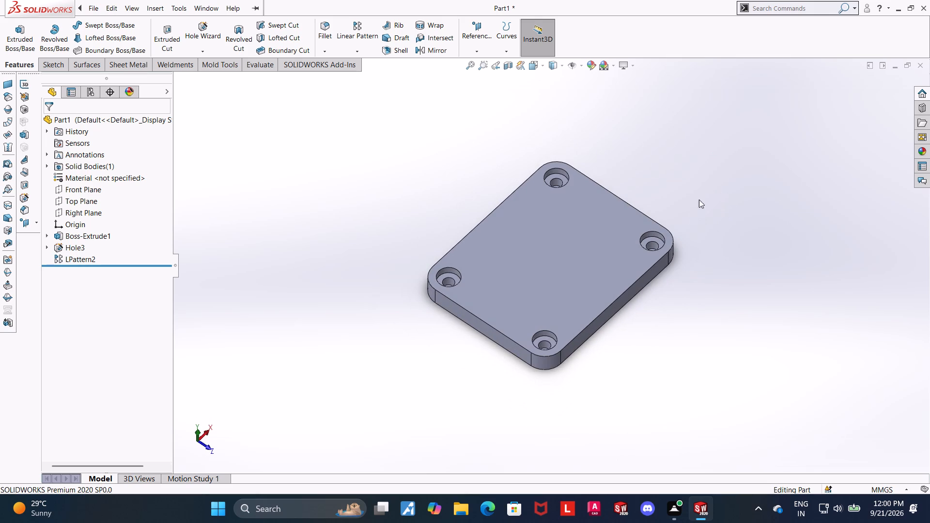
Apply a red color appearance from the standard swatches to the whole part and accept it.
left_click(596, 235)
left_click(697, 192)
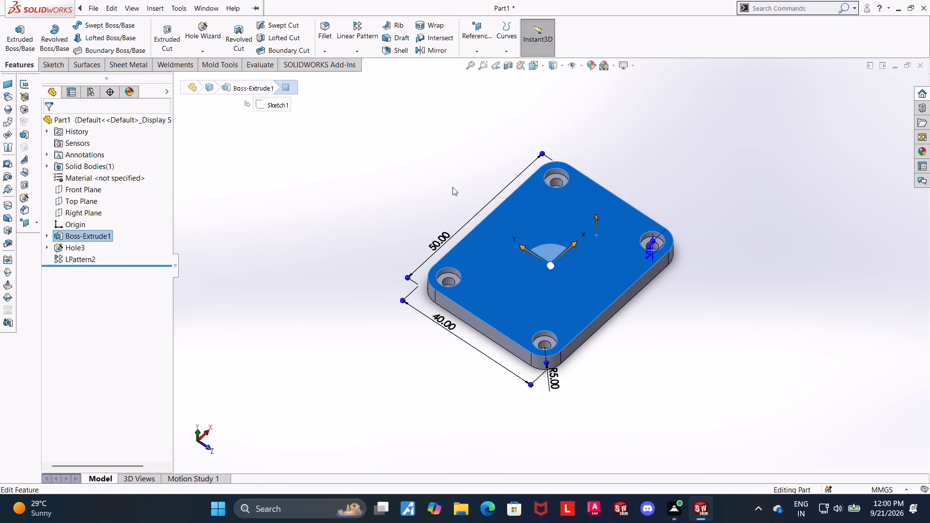
right_click(542, 253)
left_click(806, 235)
right_click(604, 259)
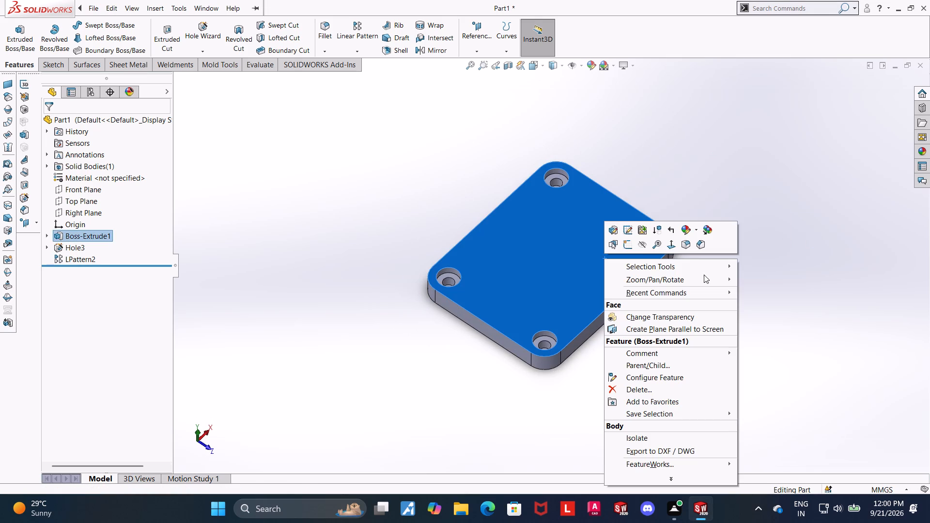
left_click(883, 279)
right_click(550, 257)
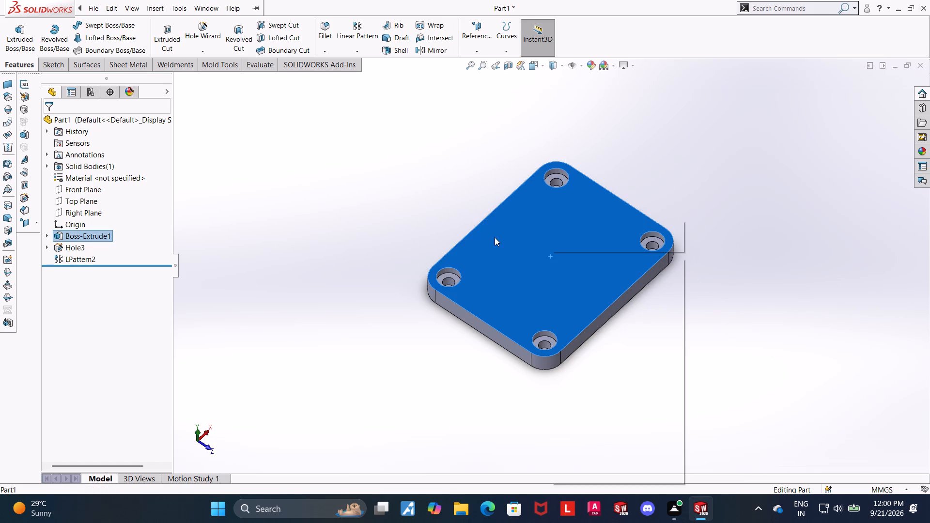
left_click(634, 231)
left_click(662, 280)
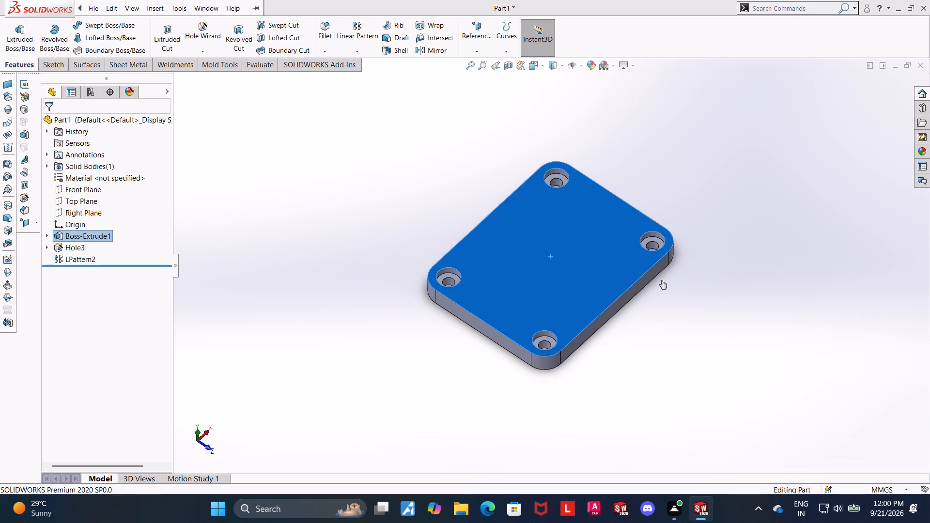
left_click(74, 367)
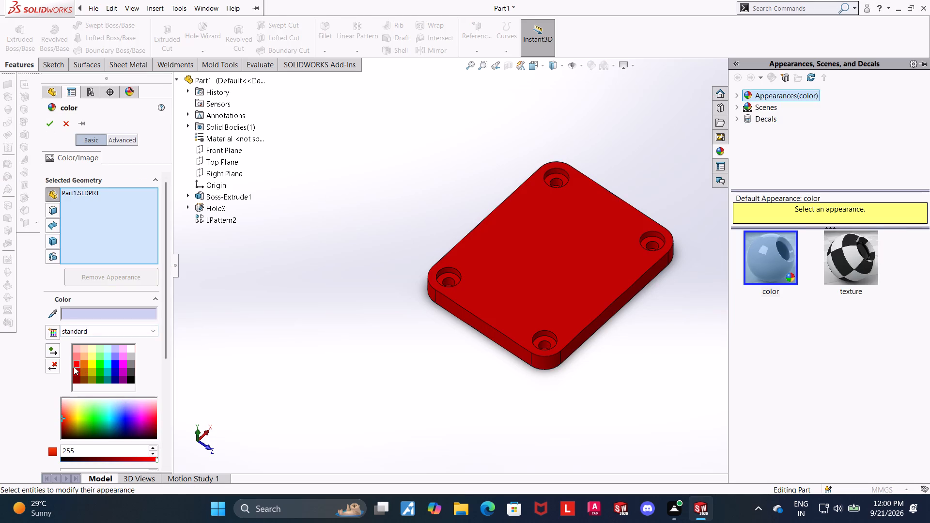
left_click(76, 369)
left_click(75, 361)
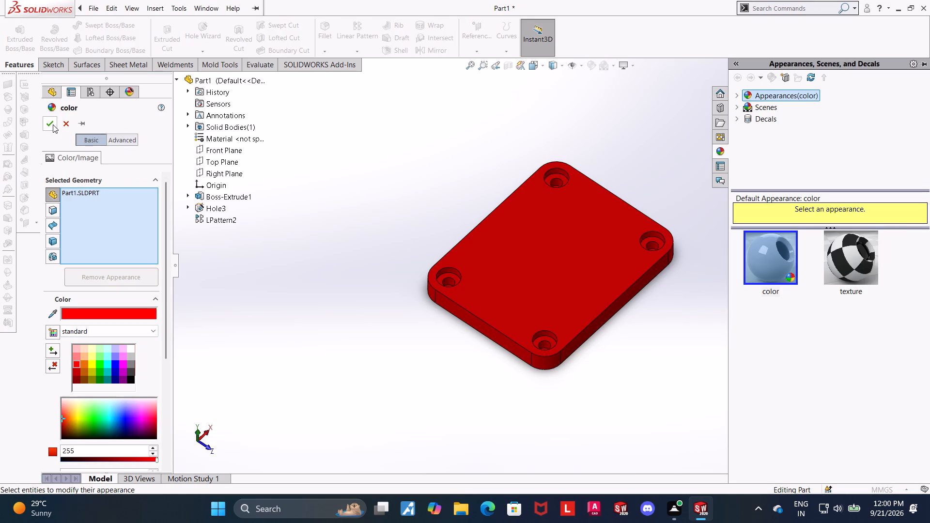
left_click(53, 124)
left_click(292, 225)
Open a sketch on the plate's short end face and view it face-on.
scroll(333, 220, "up", 1)
middle_click_drag(312, 100, 312, 96)
middle_click(313, 96)
middle_click(310, 98)
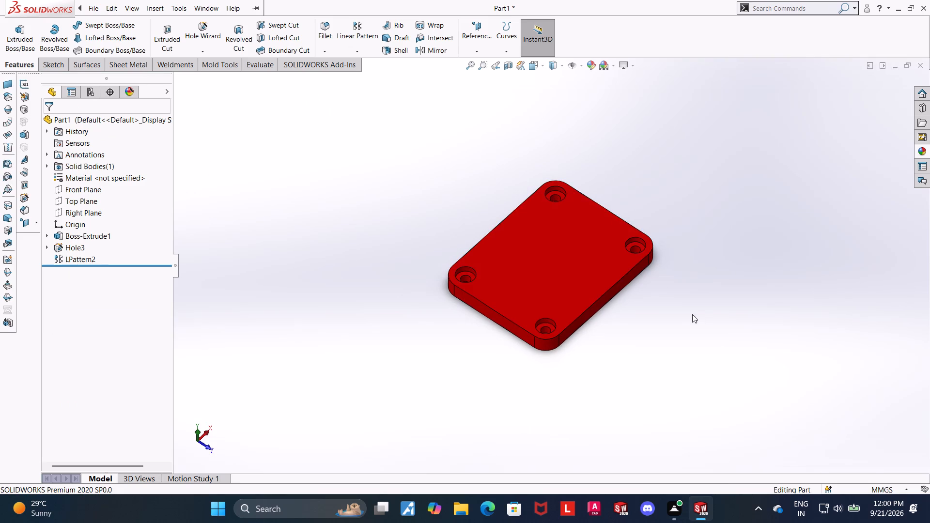
middle_click_drag(684, 248, 684, 228)
scroll(679, 209, "down", 1)
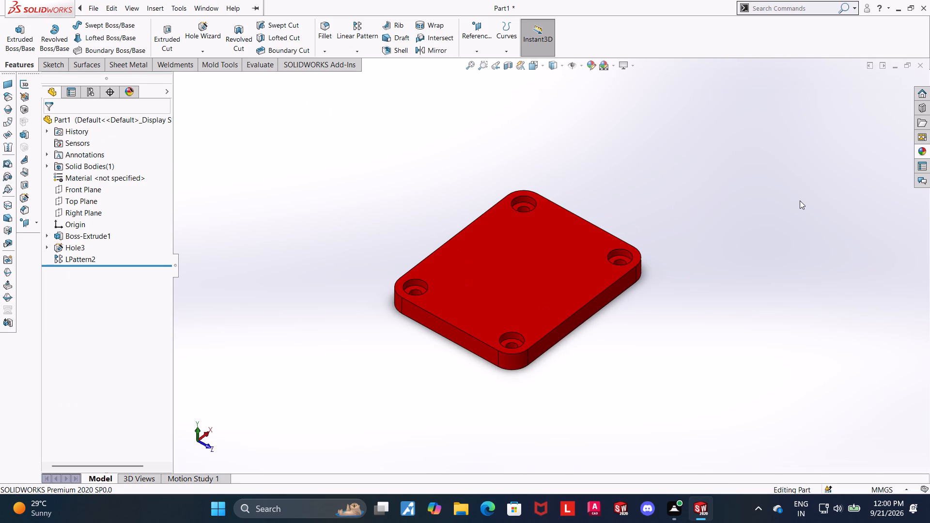
left_click(76, 212)
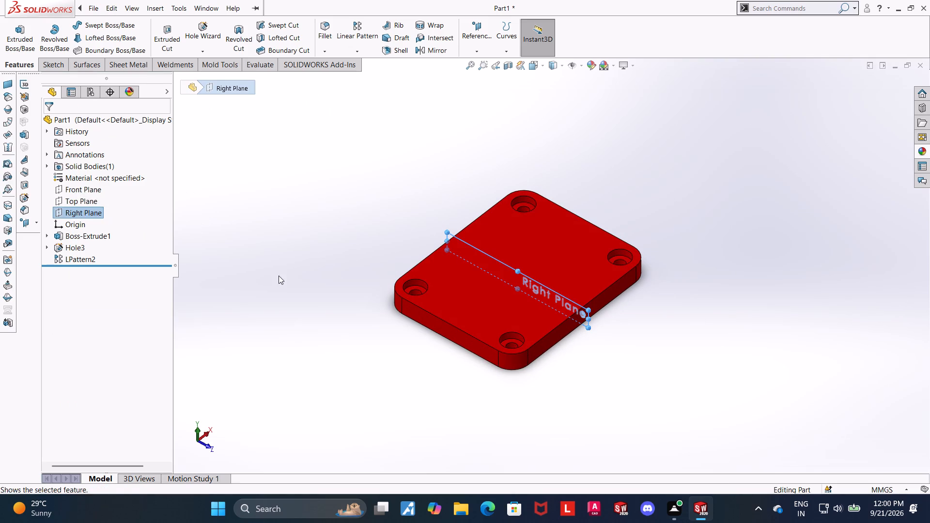
left_click(279, 276)
left_click(454, 335)
left_click(496, 308)
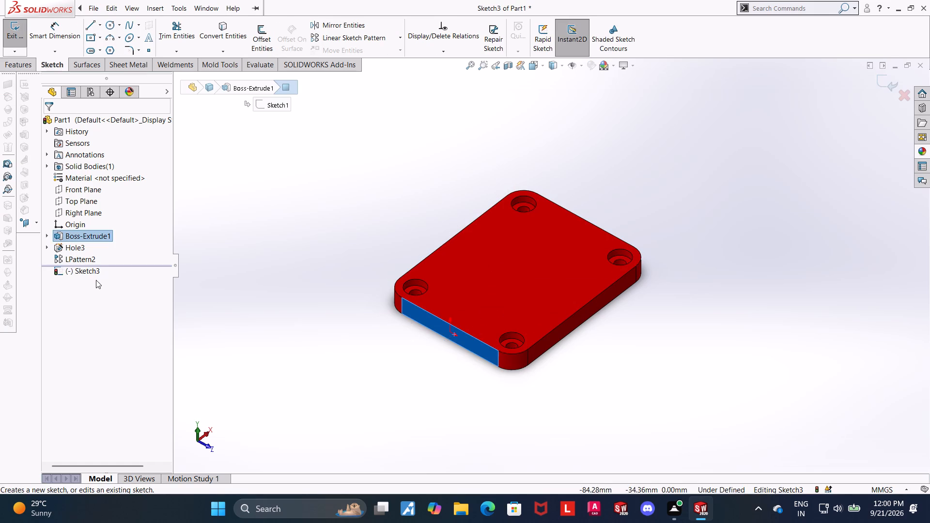
left_click(94, 276)
left_click(124, 264)
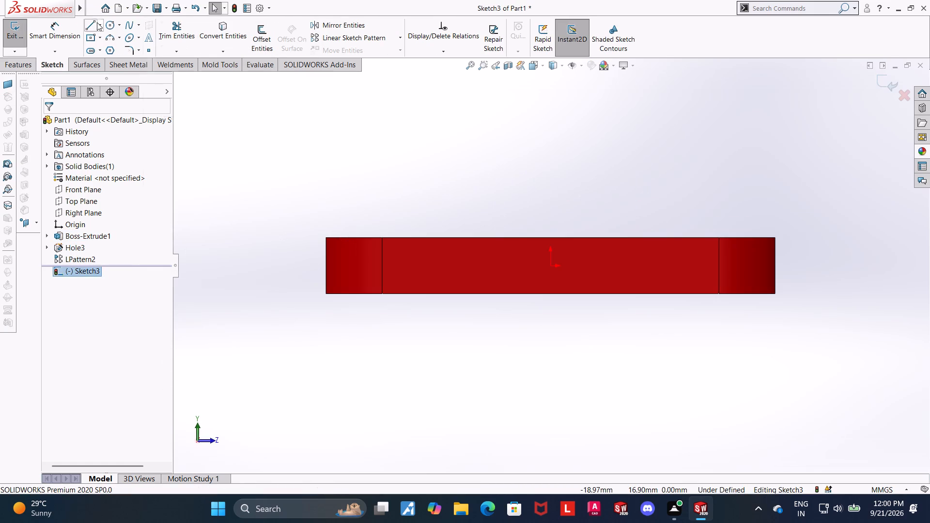
Sketch a circle centred above the origin, overlapping the plate's end face, and dimension its diameter to 18 mm.
left_click(110, 25)
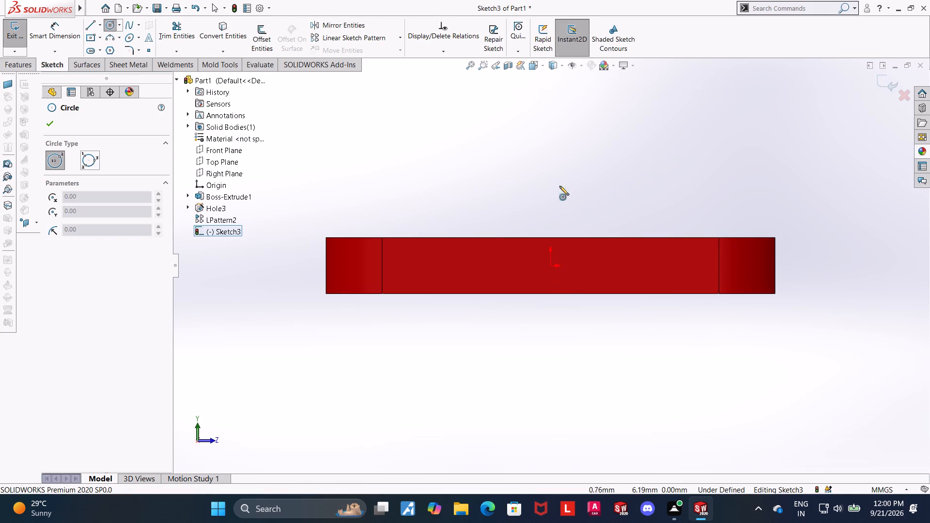
left_click(552, 191)
left_click(621, 151)
key("Escape")
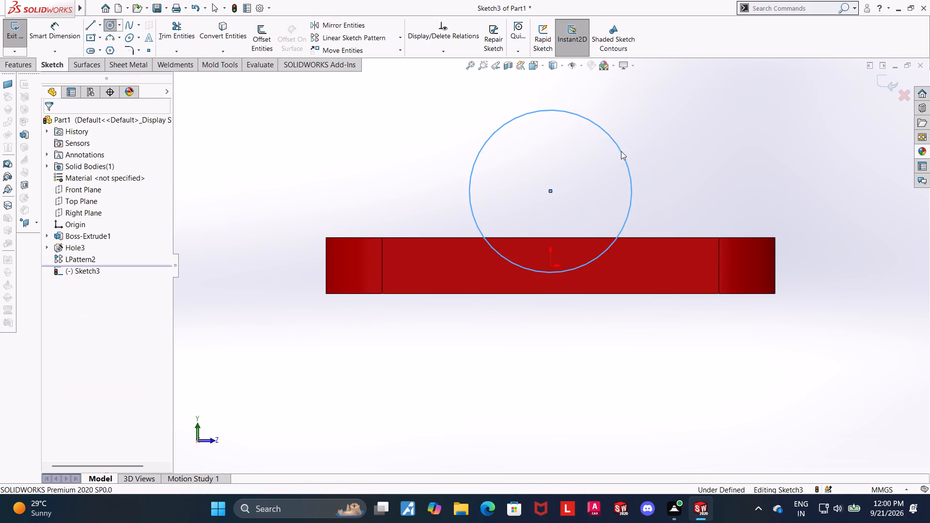
key("Escape")
left_click(45, 33)
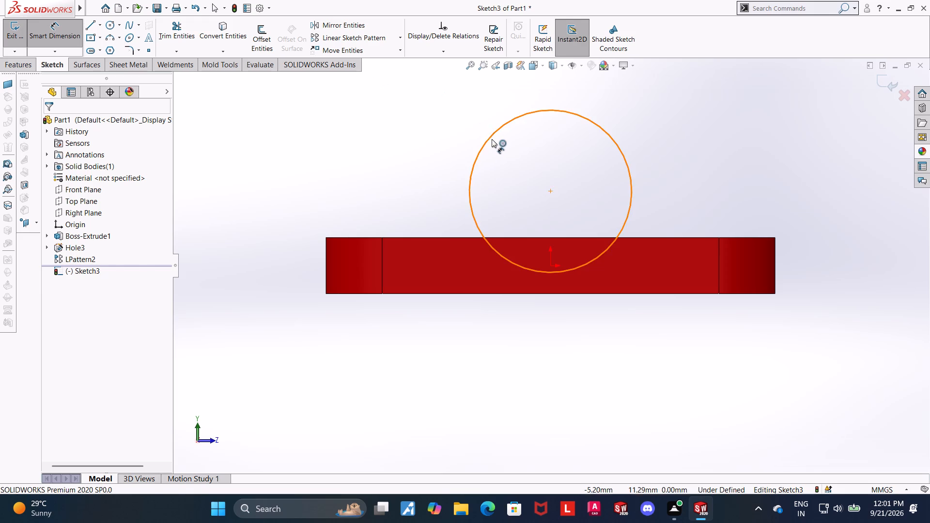
left_click(492, 139)
left_click(483, 127)
type("18")
key("Return")
key("Escape")
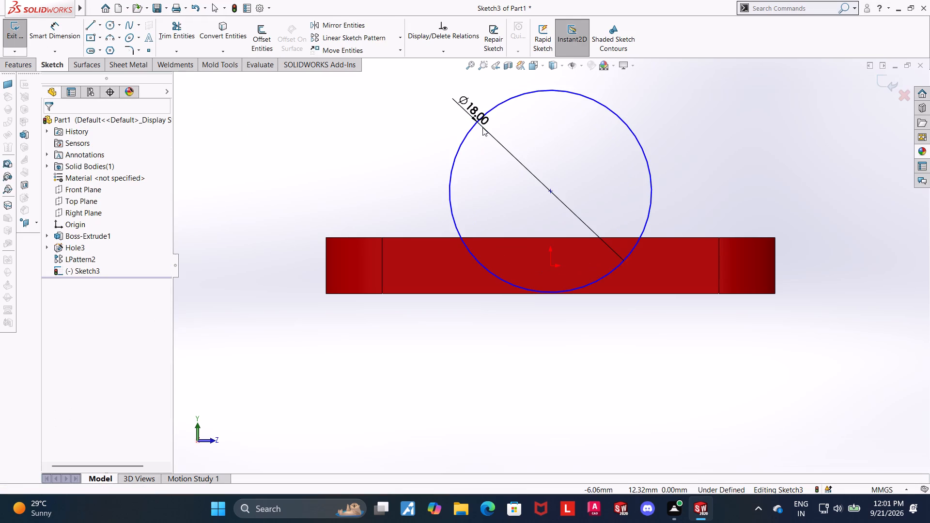
key("Escape")
Dimension the circle's centre 10 mm above the plate's bottom edge.
left_click(64, 20)
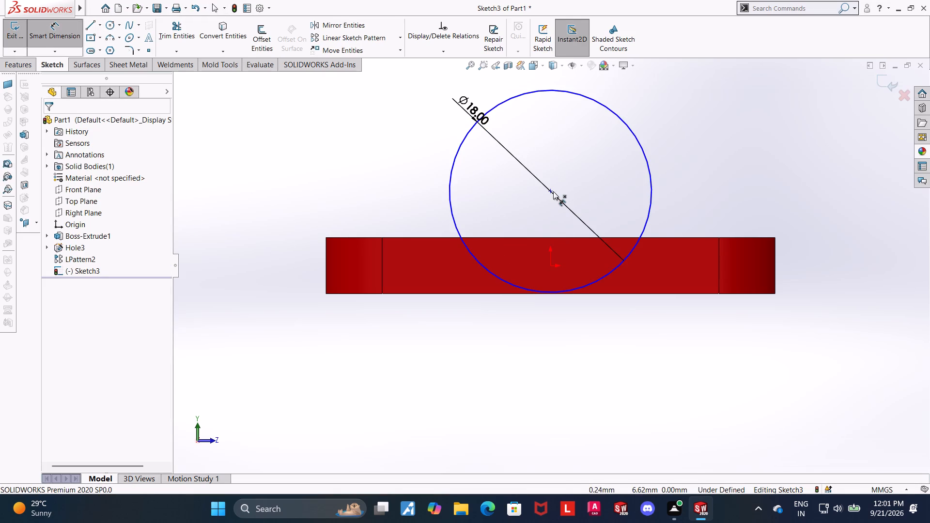
left_click(553, 191)
left_click(414, 293)
left_click(302, 269)
type("10")
key("Return")
key("Escape")
key("Escape")
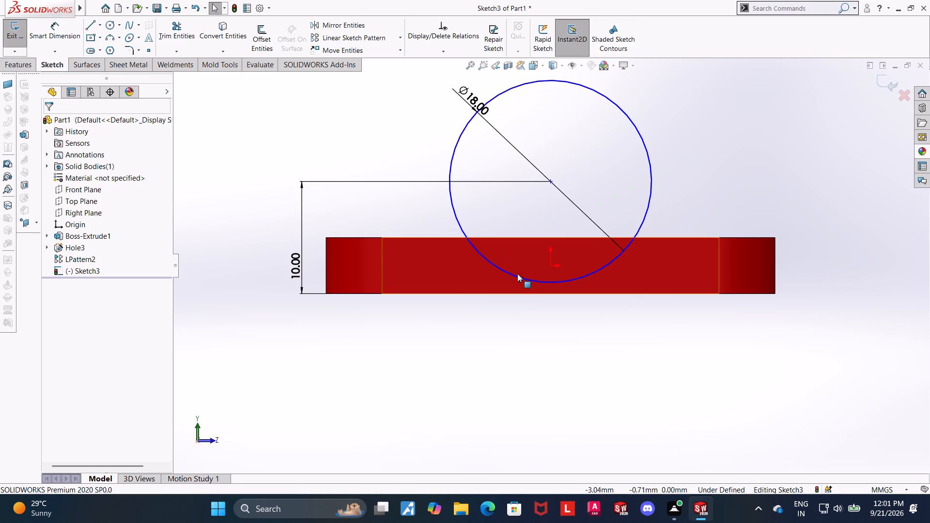
Add a Vertical relation between the origin and the circle's centre, and exit the sketch.
left_click(551, 267)
left_click(549, 180, "ctrl")
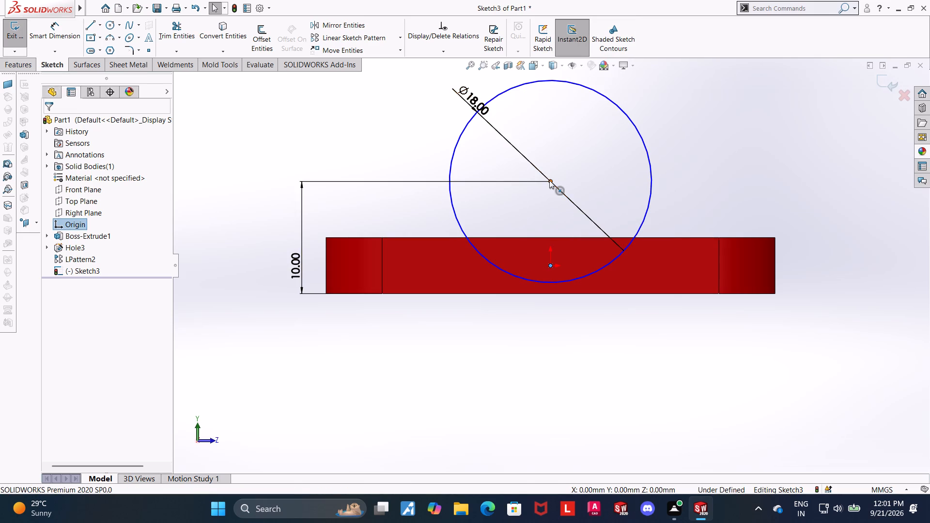
left_click(54, 305)
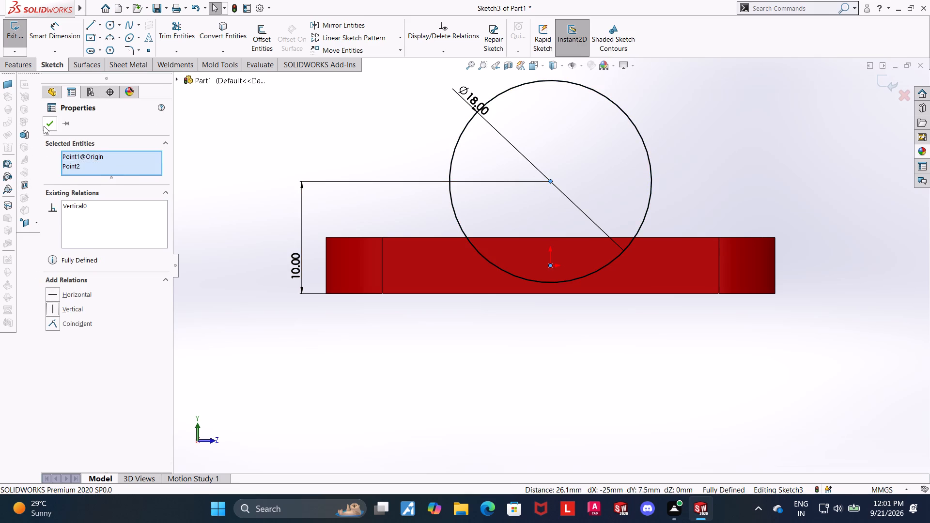
left_click(44, 126)
left_click(799, 159)
left_click(892, 86)
Start a boss extrusion of the circle, reversed to run along the plate, with a Blind depth of 60 mm.
middle_click_drag(856, 156, 807, 188)
left_click(23, 43)
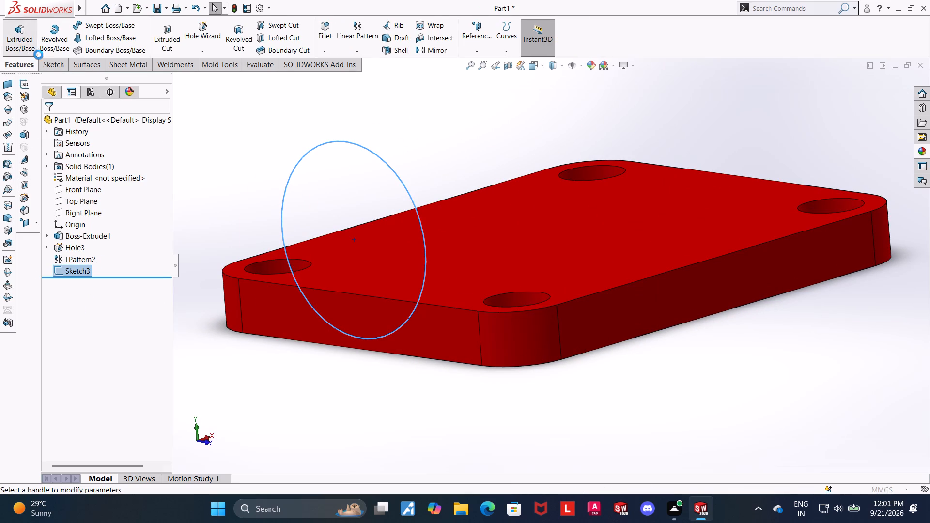
left_click(56, 185)
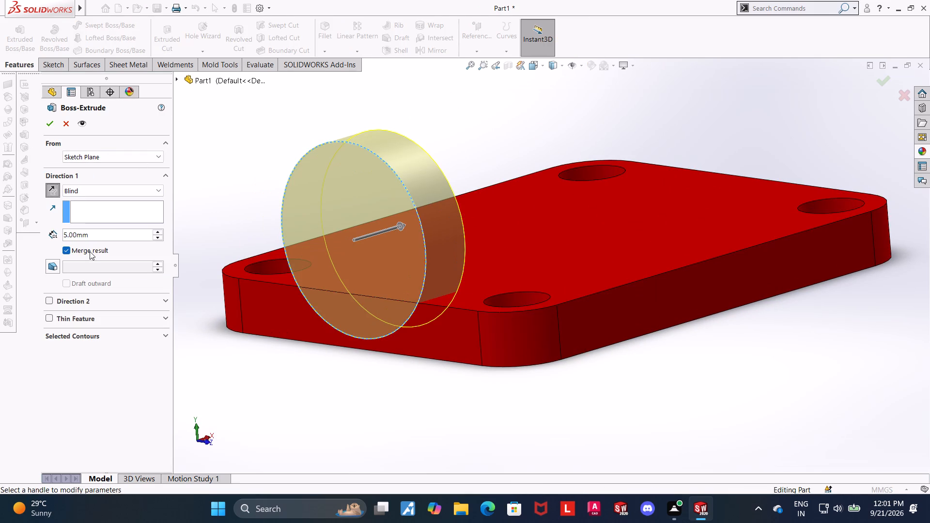
left_click_drag(99, 233, 46, 233)
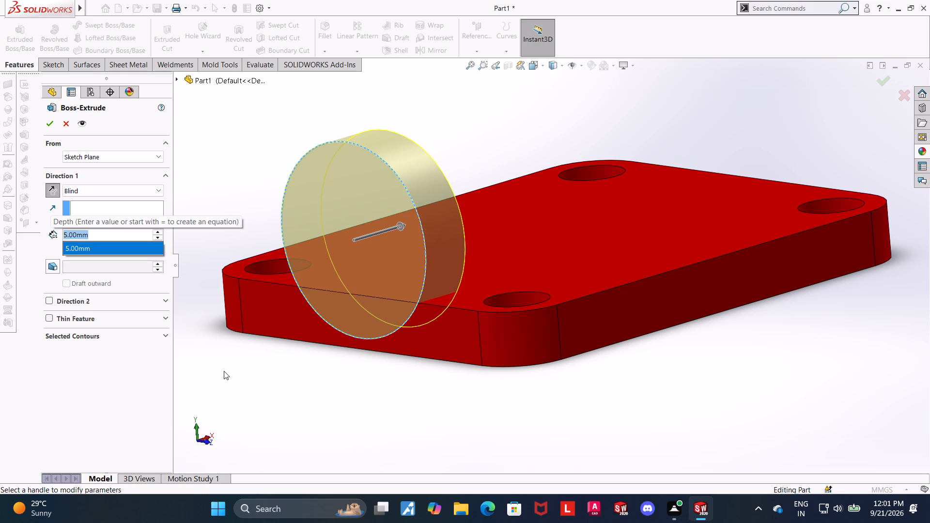
type("40")
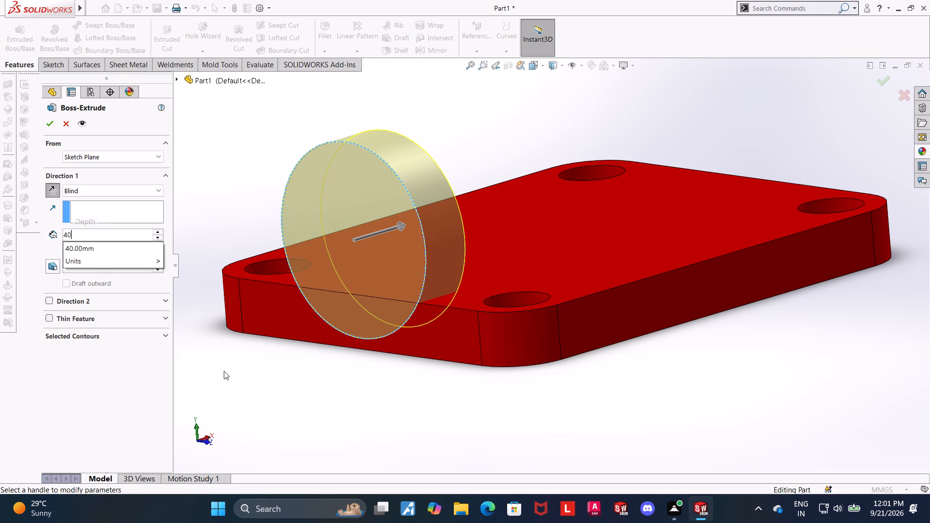
key("shift+plus")
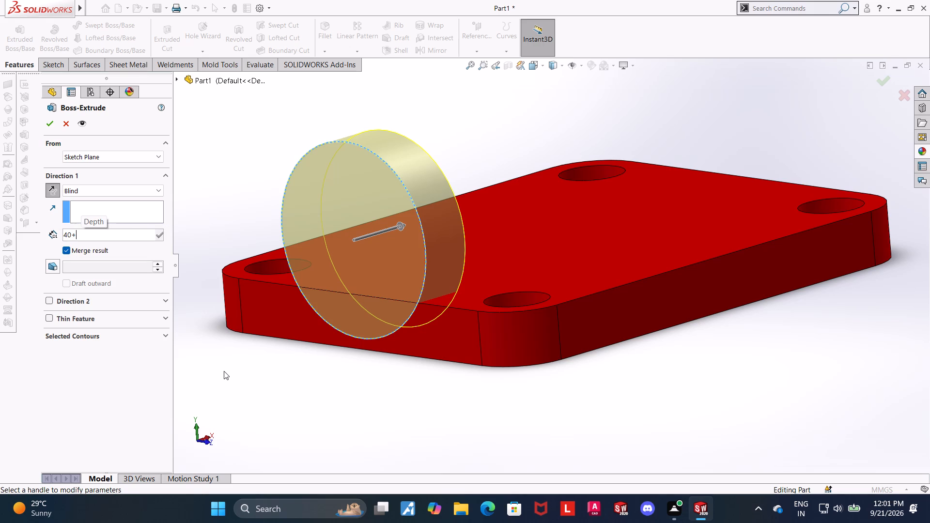
key("8")
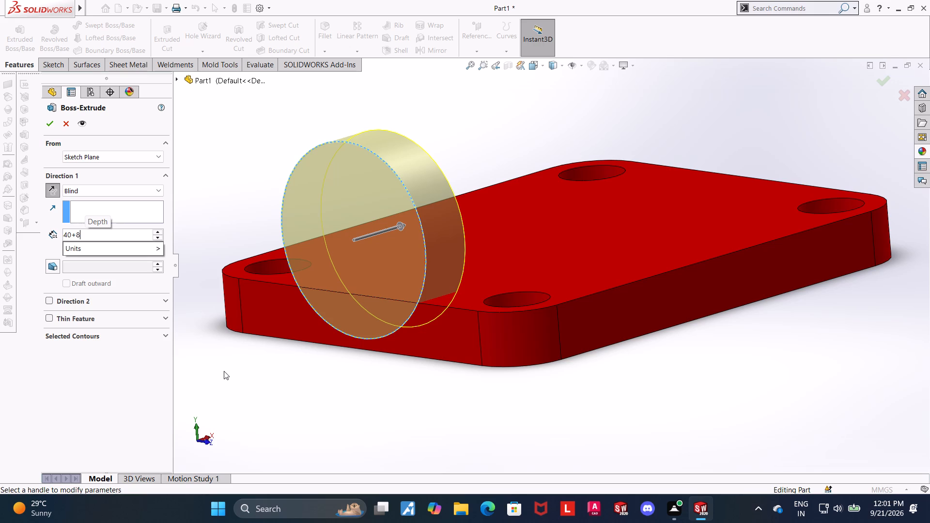
key("BackSpace")
key("BackSpace")
key("BackSpace")
key("BackSpace")
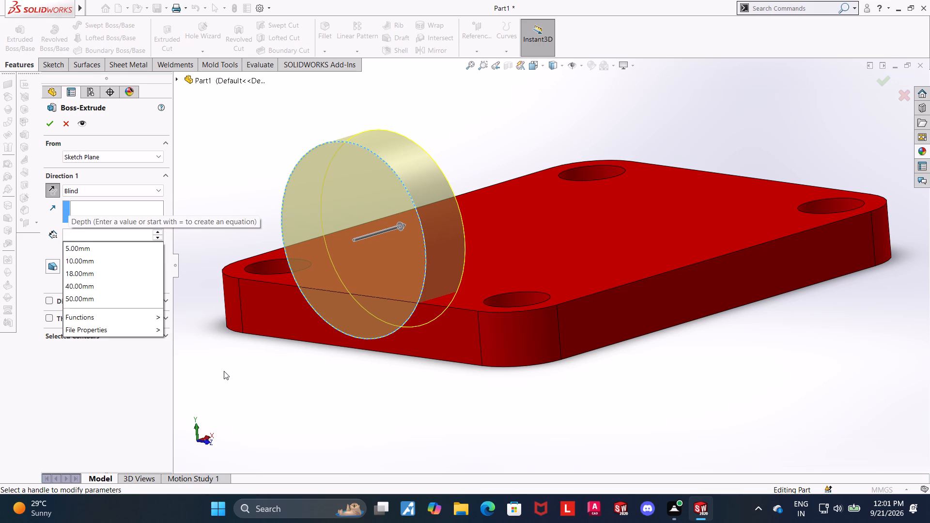
type("60")
key("Return")
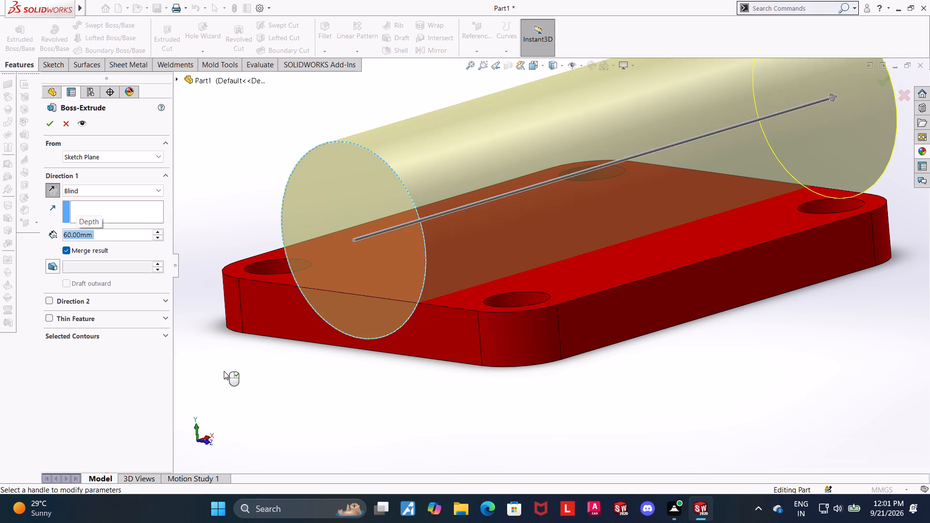
Enable Direction 2 with a Blind depth of 10 mm and accept the cylinder's extrusion.
left_click(46, 300)
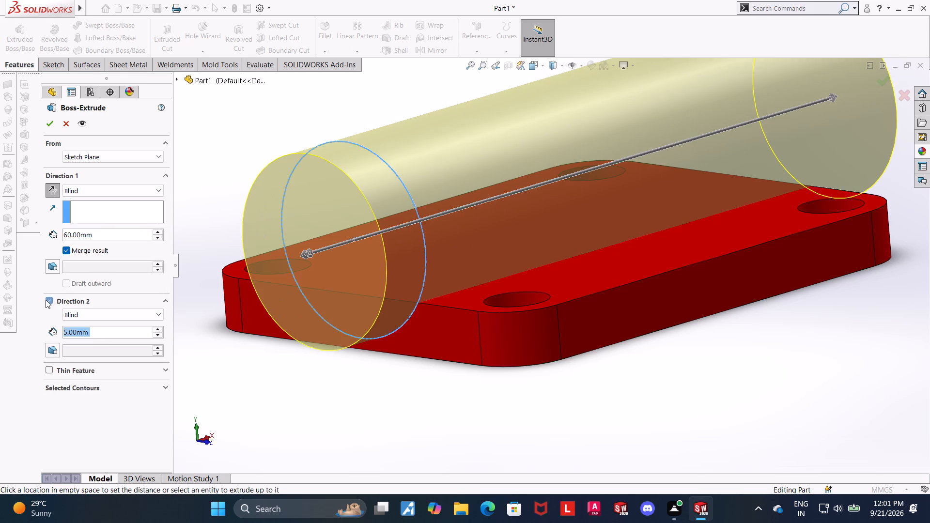
type("10")
key("Return")
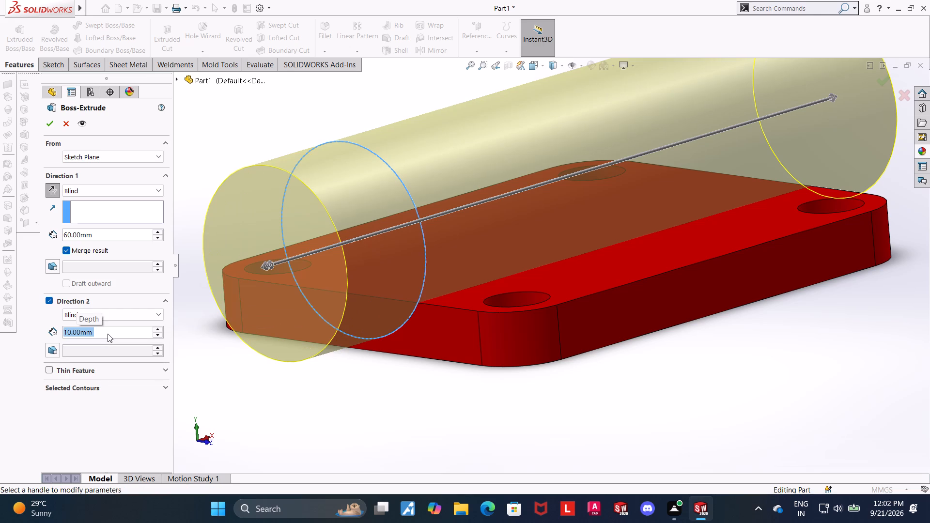
left_click(48, 124)
left_click(346, 424)
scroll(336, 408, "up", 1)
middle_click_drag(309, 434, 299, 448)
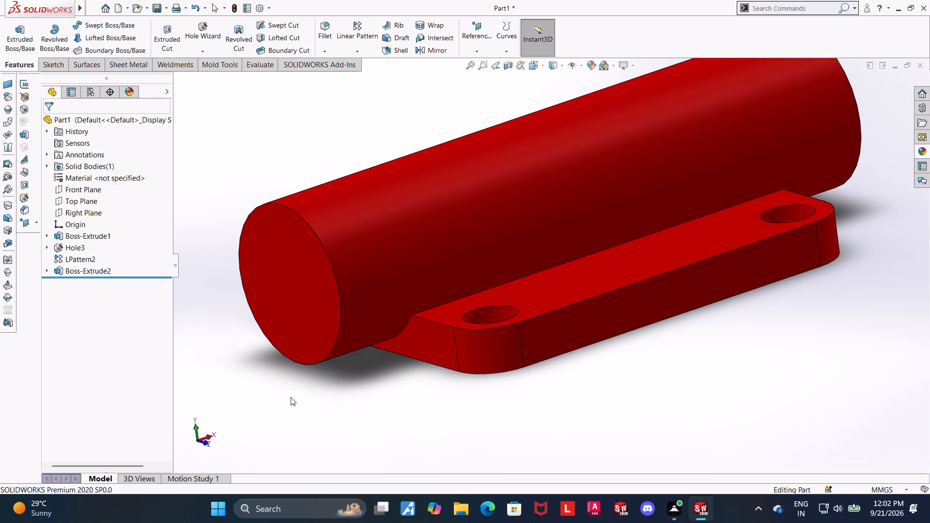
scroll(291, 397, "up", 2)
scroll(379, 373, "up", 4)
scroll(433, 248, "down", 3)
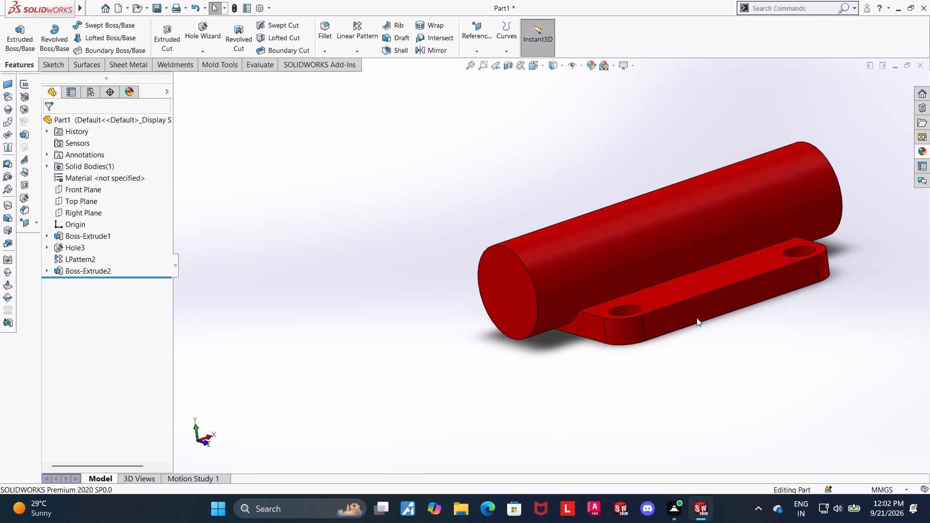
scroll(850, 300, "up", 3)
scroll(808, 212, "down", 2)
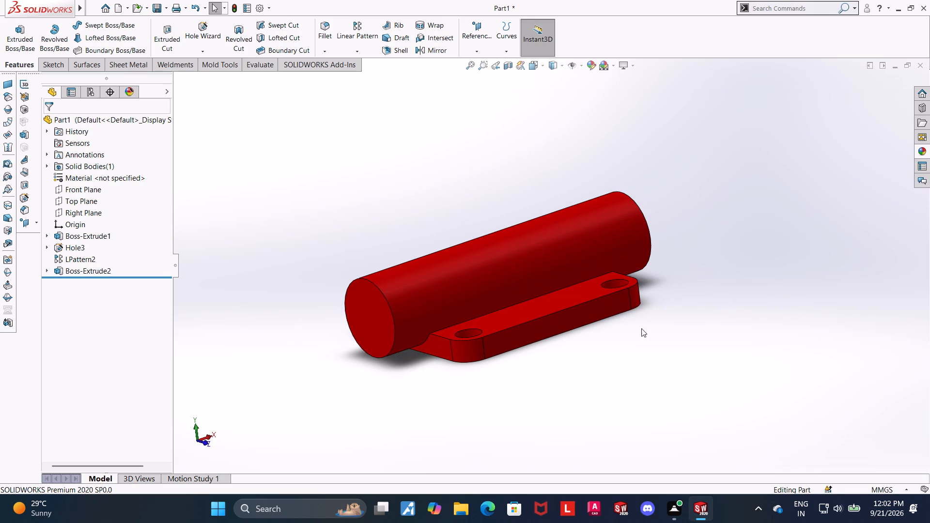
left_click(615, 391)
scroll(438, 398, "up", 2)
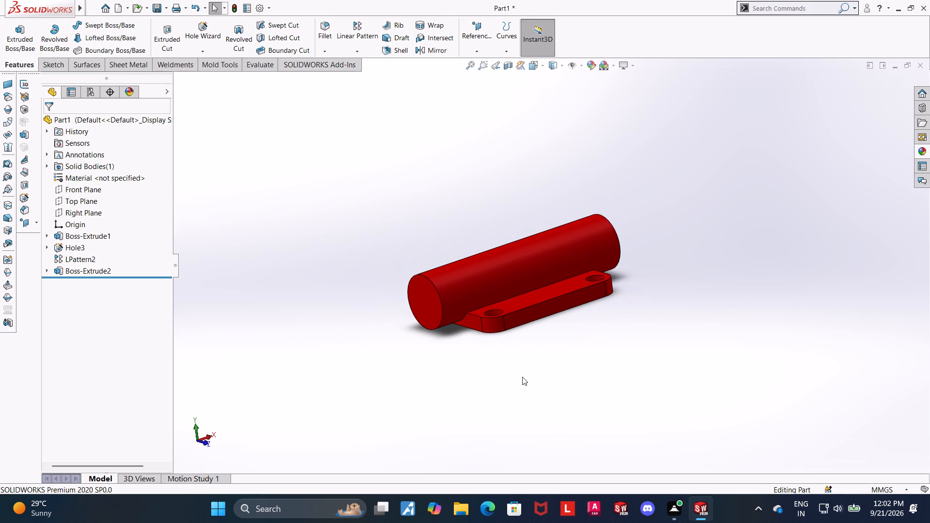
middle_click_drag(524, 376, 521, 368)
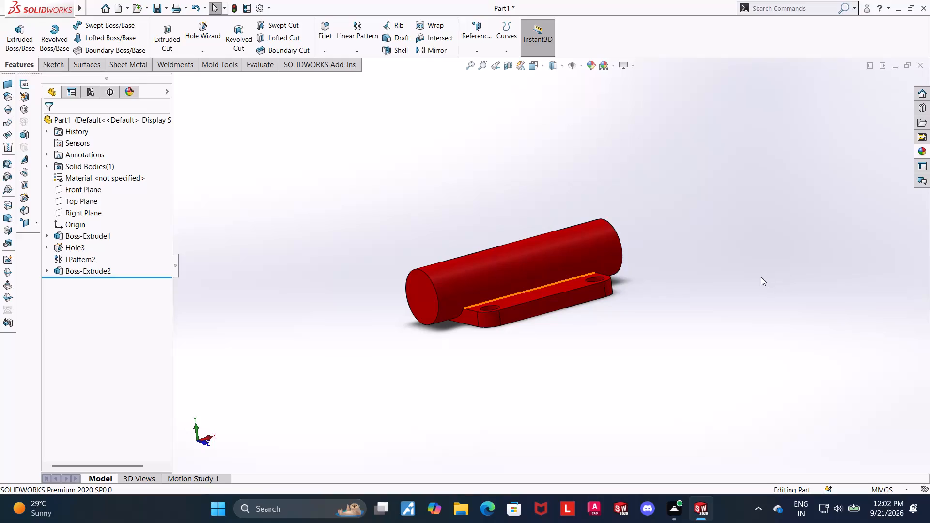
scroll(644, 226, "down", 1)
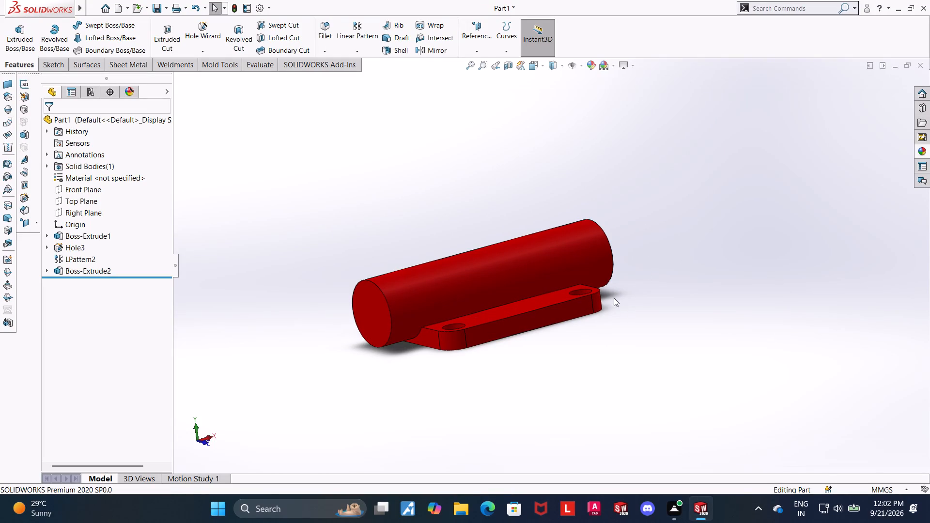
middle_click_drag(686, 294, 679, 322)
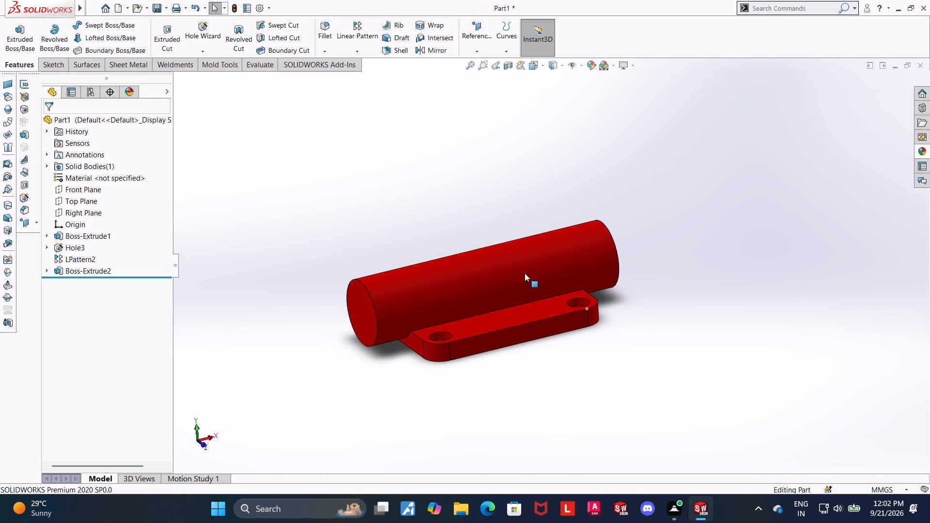
Start a sketch on the Top Plane and draw a horizontal centerline about 94 mm long through the origin, extending past both cylinder ends.
left_click(65, 187)
left_click(77, 200)
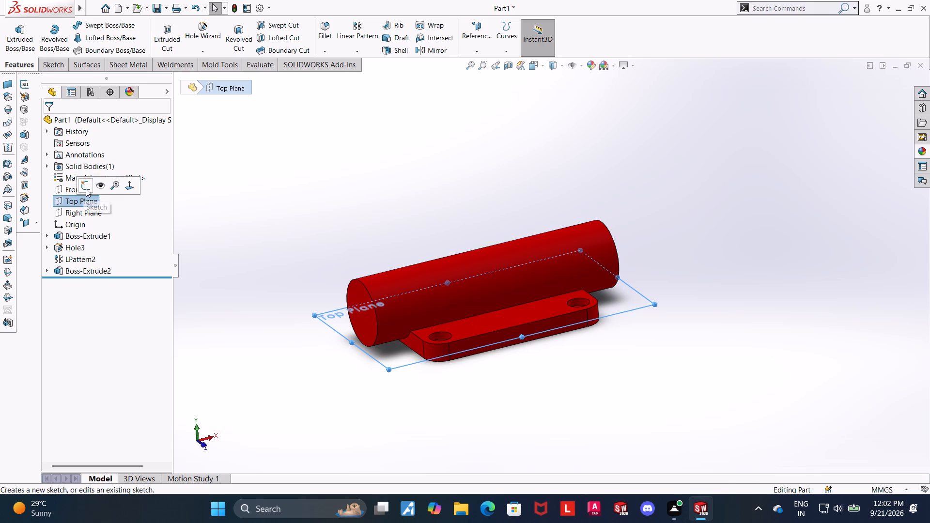
left_click(86, 188)
left_click(99, 288)
left_click(122, 276)
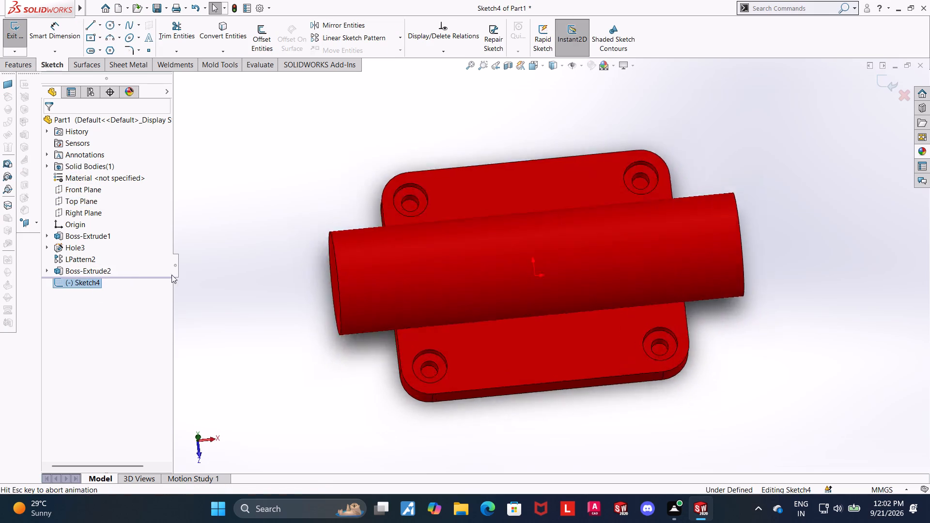
left_click(102, 25)
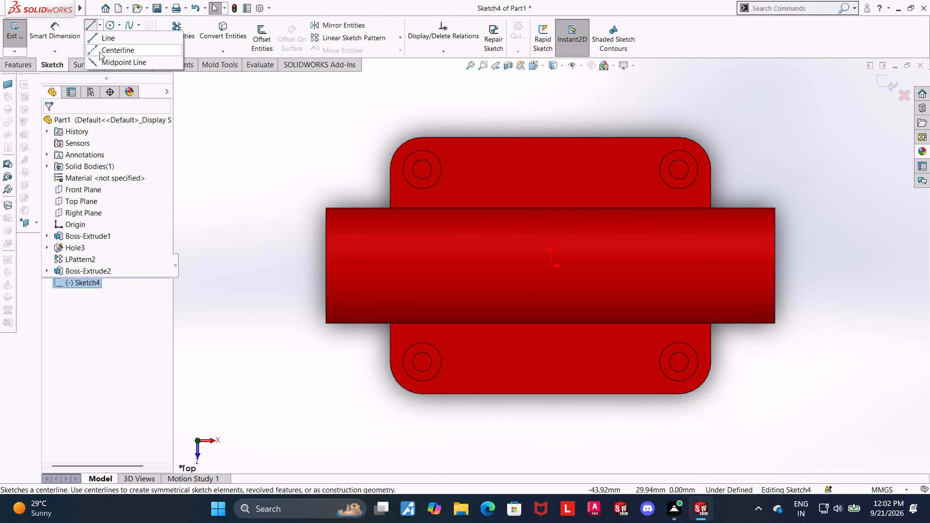
left_click(99, 52)
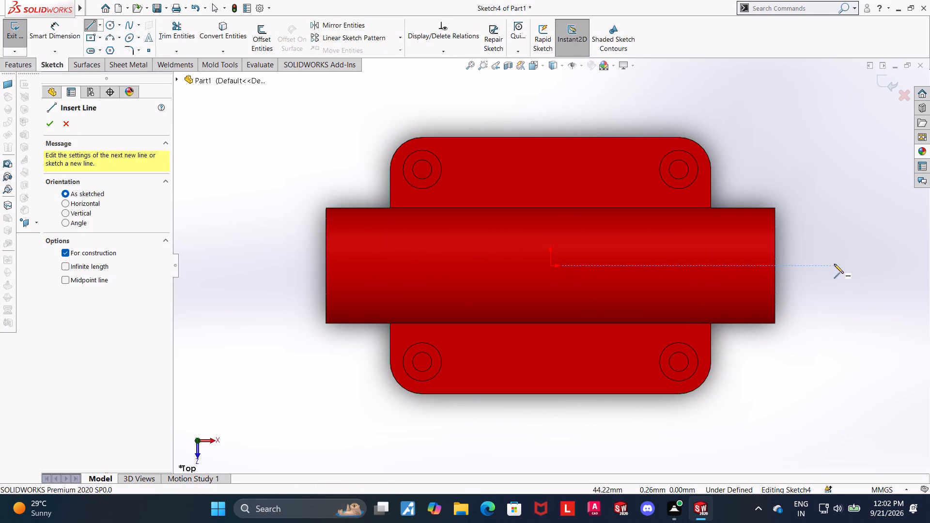
left_click(834, 264)
left_click(230, 266)
key("Escape")
key("Escape")
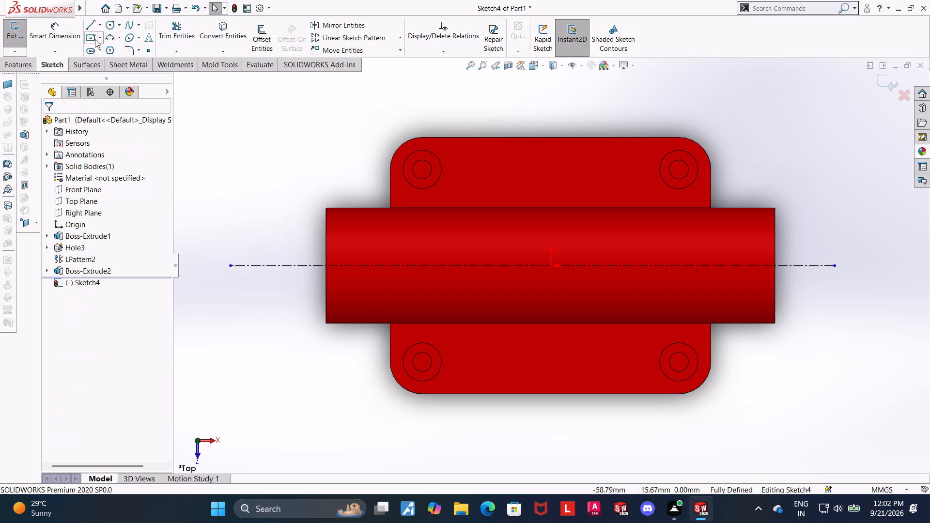
Draw a slanted centerline about 47 mm long from the horizontal centerline near the origin, out past the plate's lower-left corner hole.
left_click(102, 24)
left_click(102, 49)
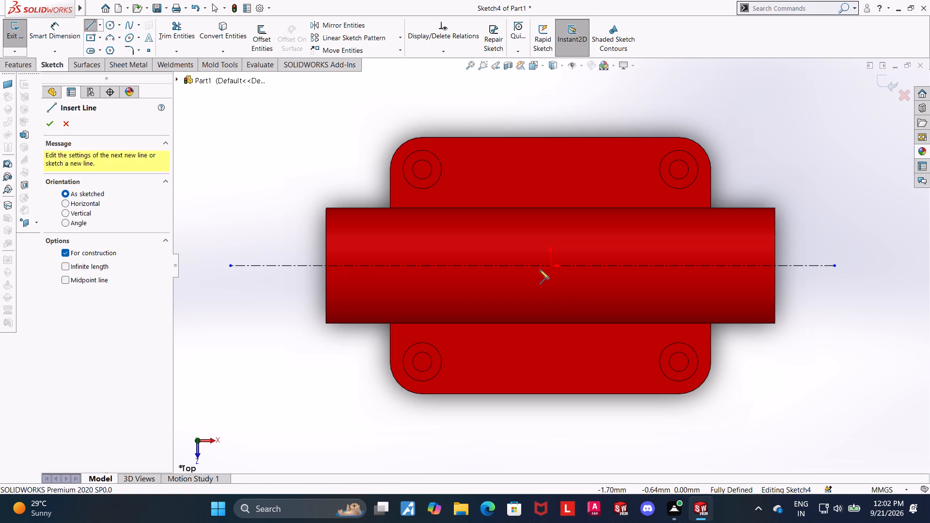
left_click(541, 267)
scroll(532, 279, "up", 5)
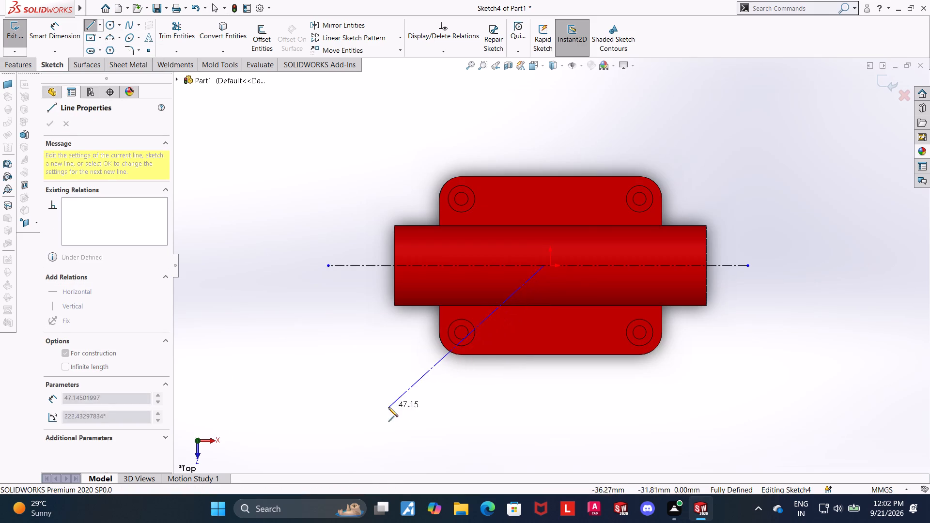
left_click(388, 407)
key("Escape")
key("Escape")
key("Escape")
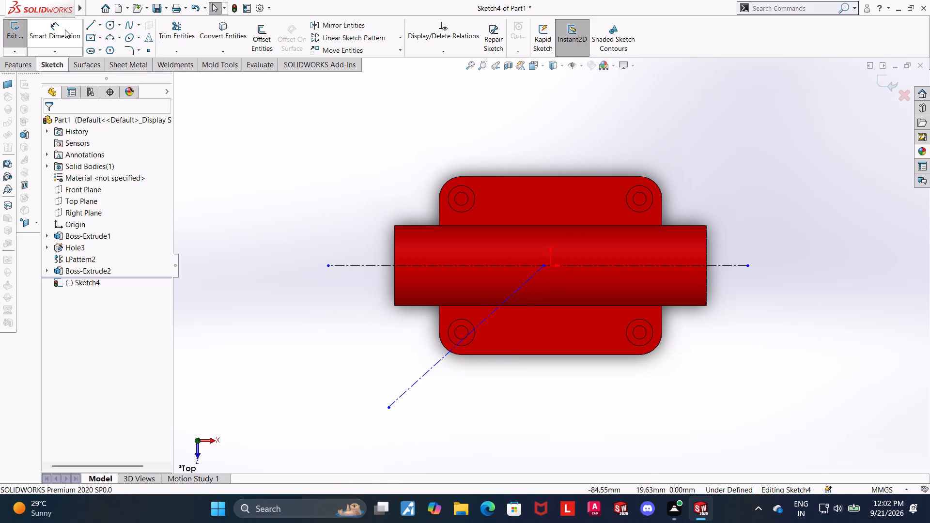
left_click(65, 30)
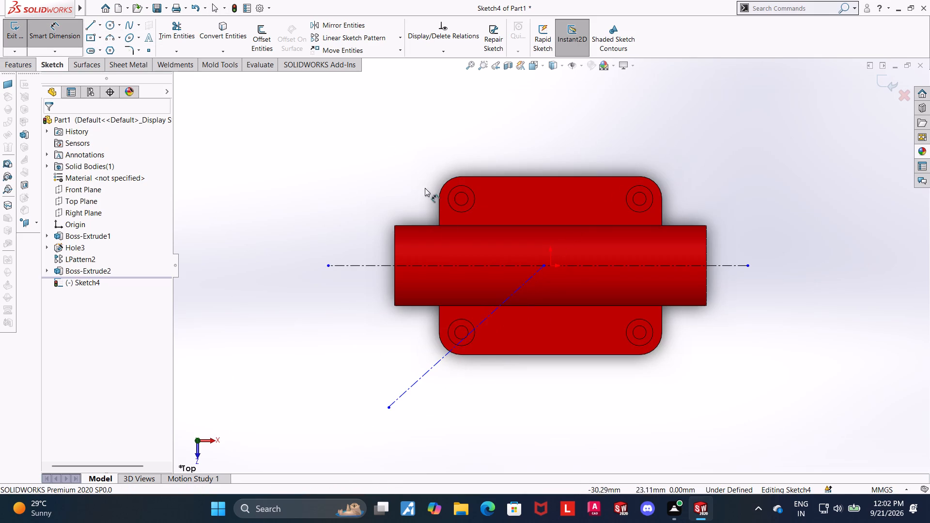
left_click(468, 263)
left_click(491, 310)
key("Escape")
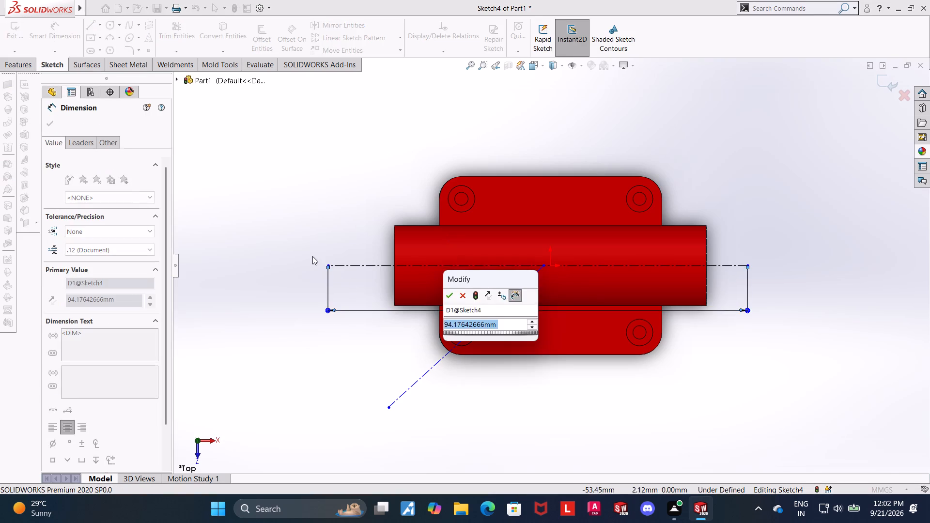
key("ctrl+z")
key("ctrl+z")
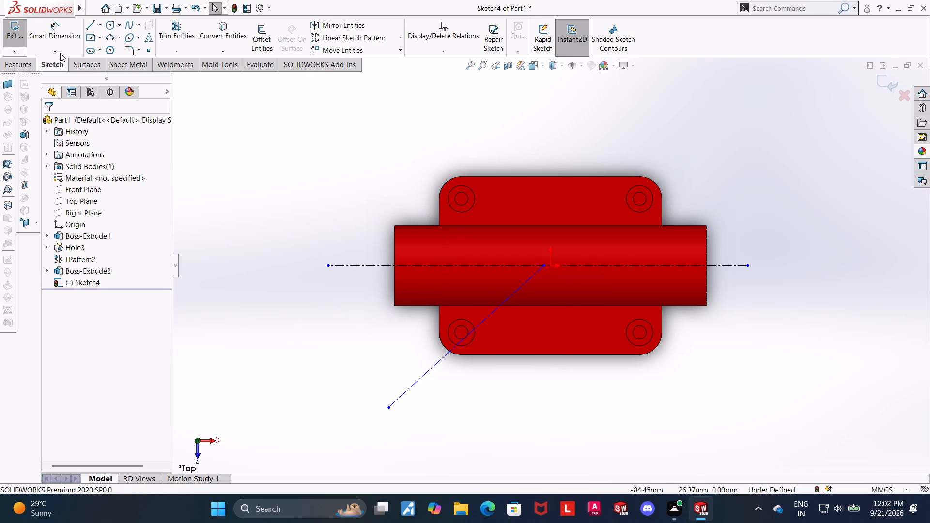
Dimension the angle between the horizontal and slanted centerlines as 60°.
left_click(54, 33)
left_click(480, 267)
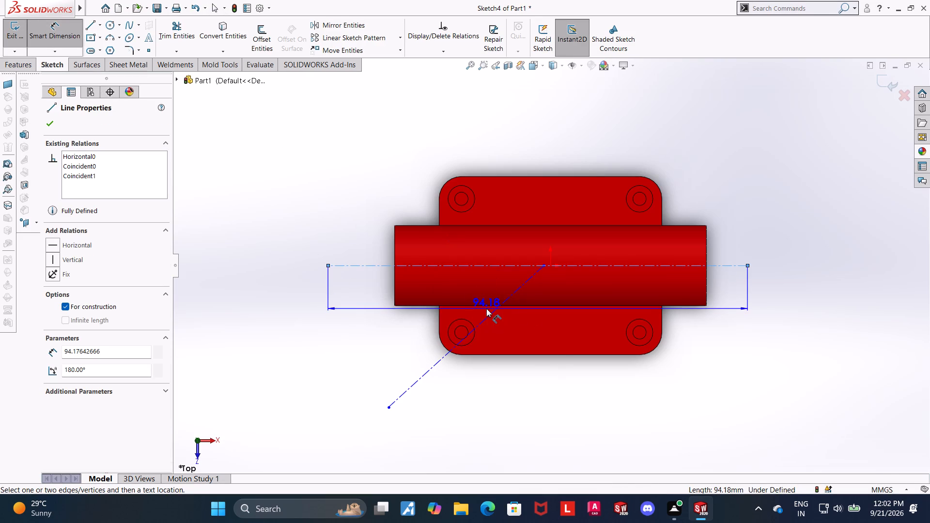
left_click(487, 315)
left_click(387, 327)
type("60")
key("Return")
key("Escape")
key("Escape")
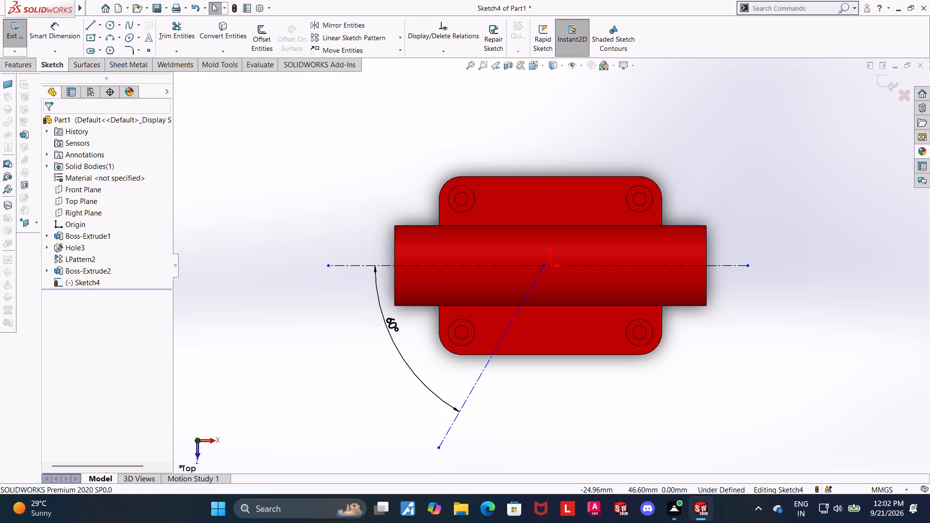
Dimension the slanted centerline's start point 30 mm from the plate's left short edge, and exit the sketch.
left_click(56, 39)
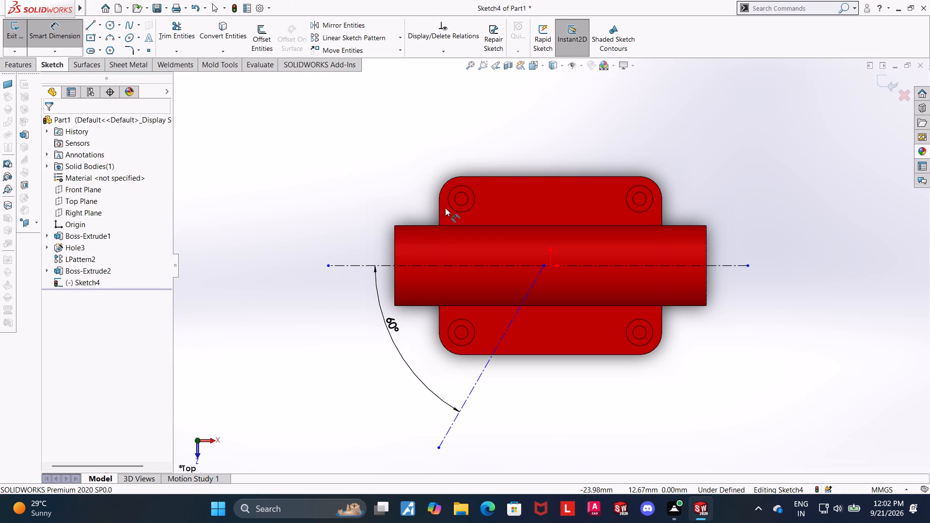
left_click(439, 208)
left_click(544, 266)
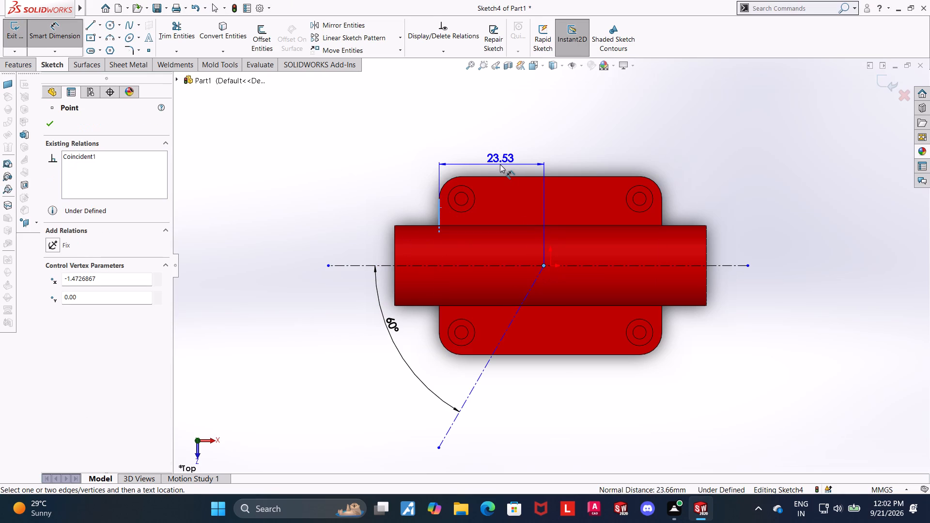
left_click(499, 164)
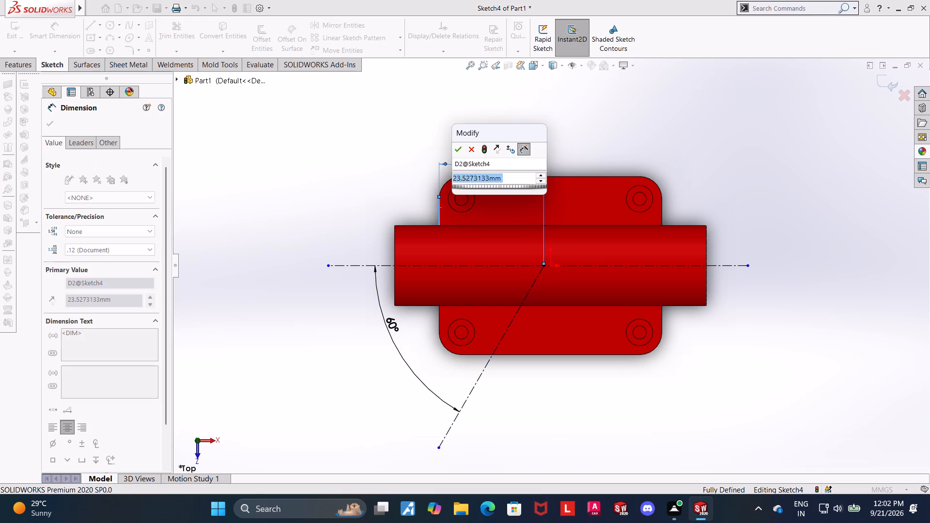
type("30")
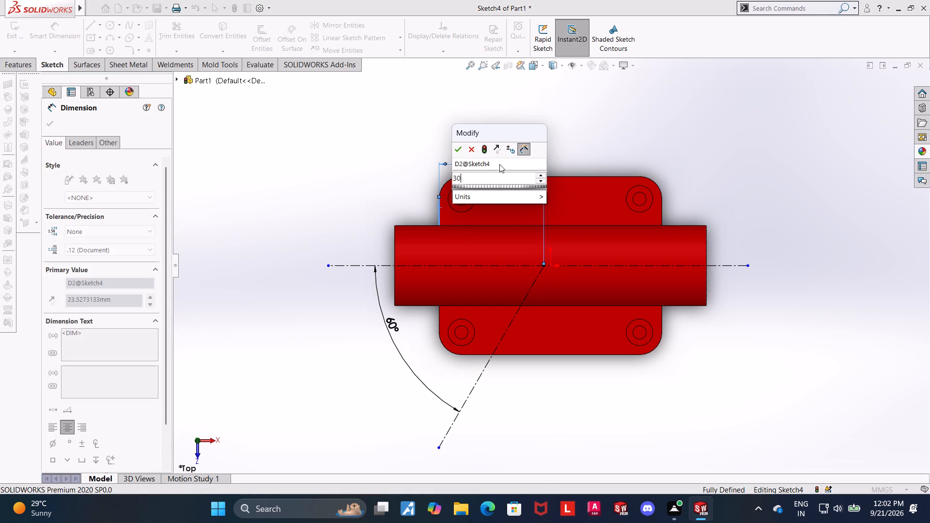
key("Return")
key("Escape")
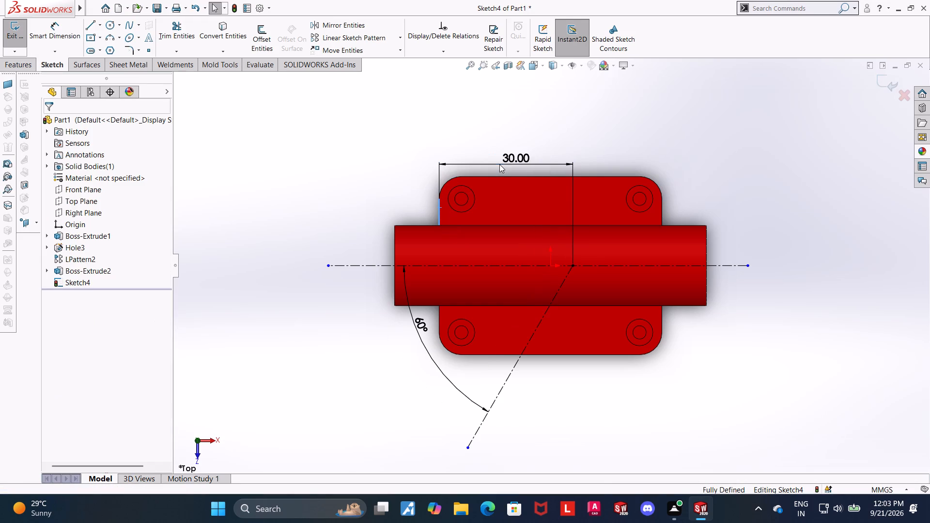
key("Escape")
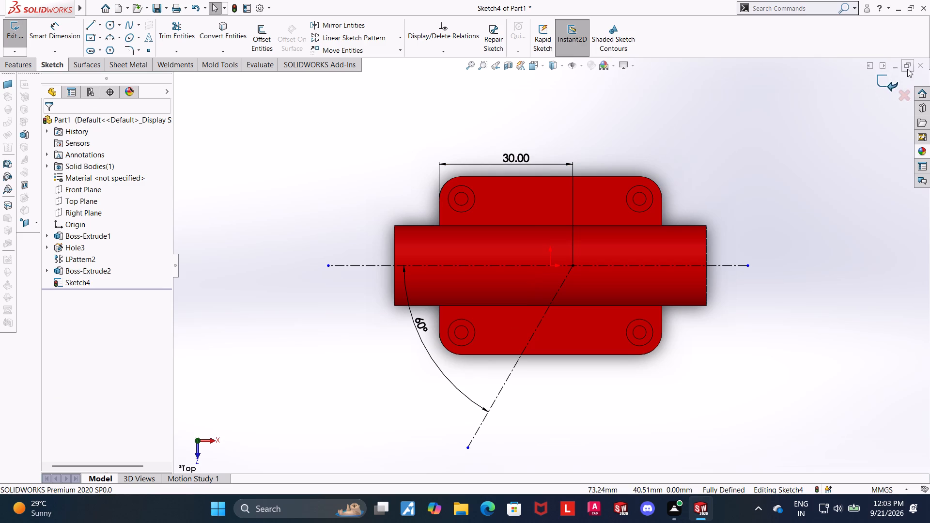
left_click(890, 84)
Reopen the centerline sketch, dimension the slanted centerline's length as 45 mm between its endpoints, and exit the sketch.
scroll(717, 259, "up", 5)
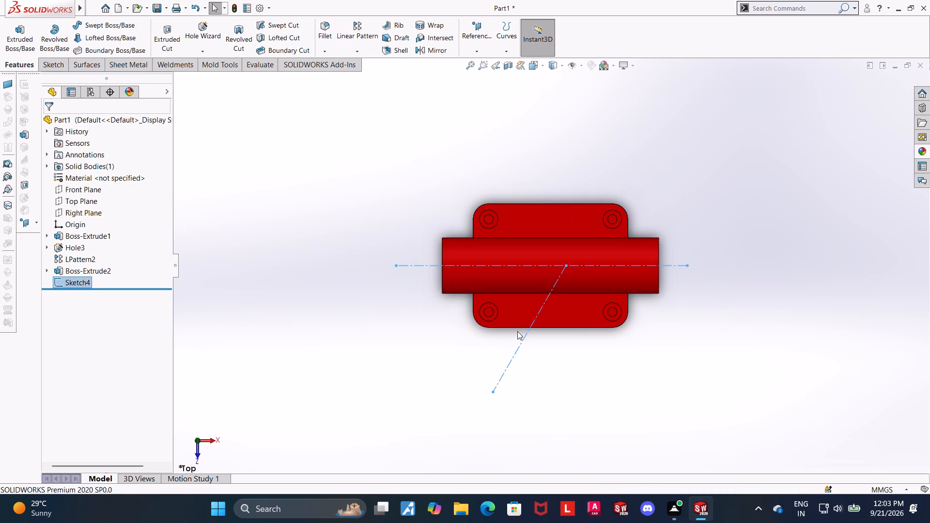
scroll(518, 328, "down", 1)
left_click(82, 285)
left_click(89, 252)
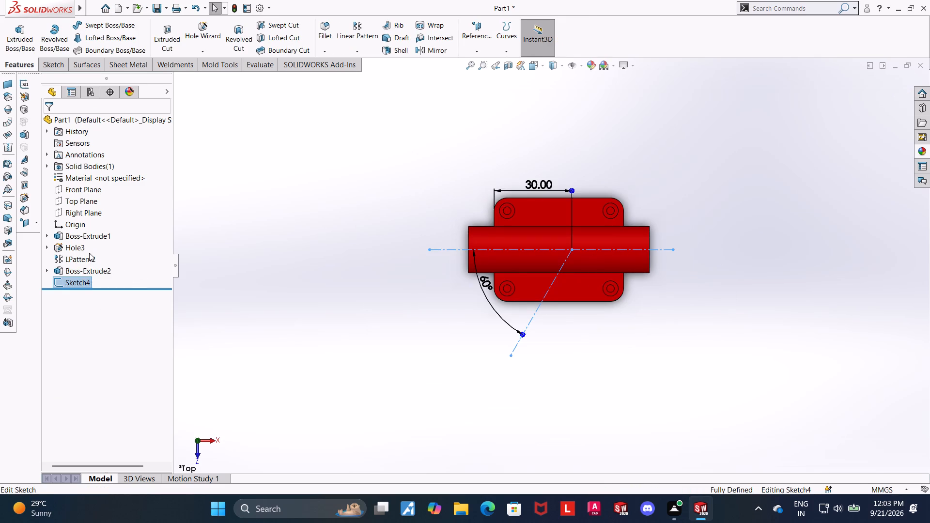
left_click(56, 31)
left_click(512, 357)
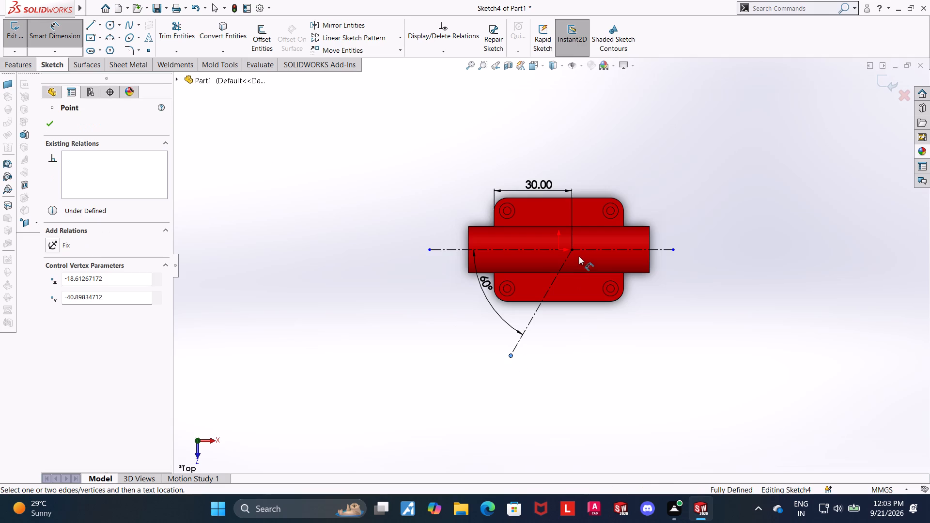
left_click(572, 250)
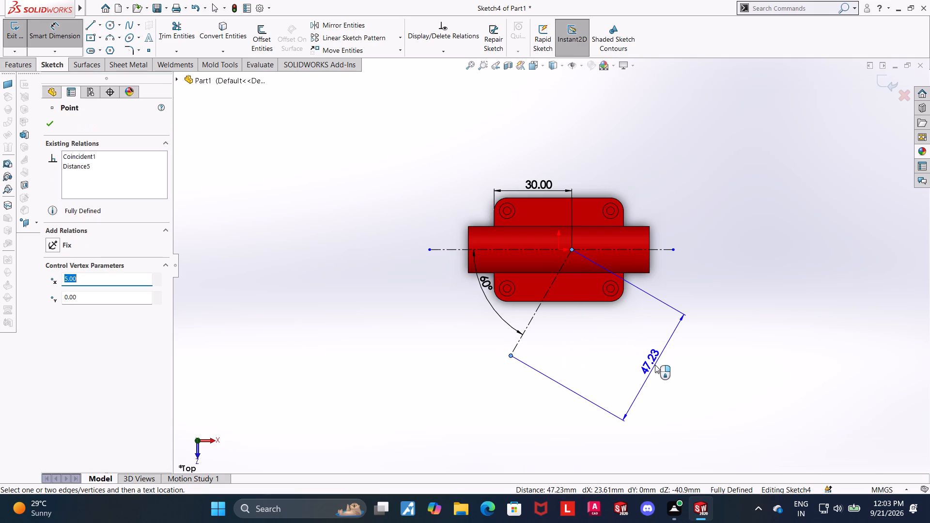
left_click(655, 365)
type("45")
key("Return")
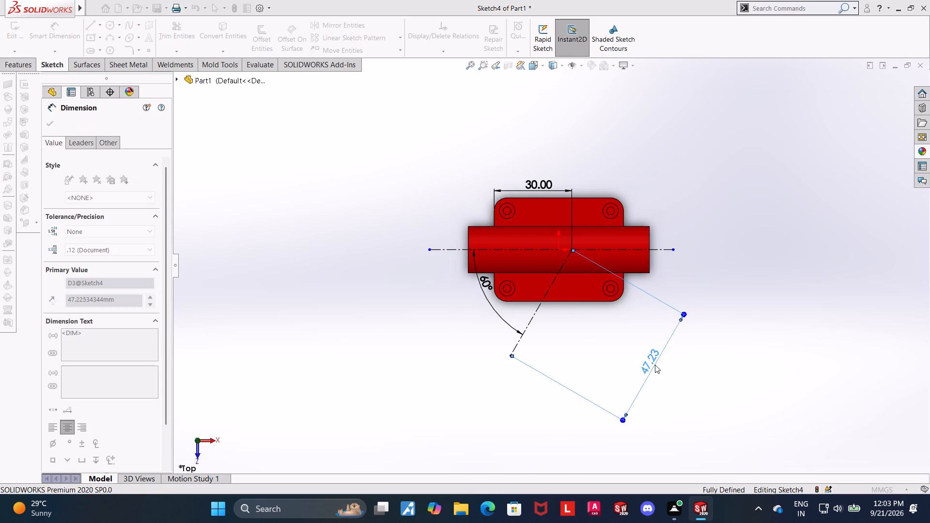
key("Escape")
key("Escape")
key("Escape")
left_click(887, 86)
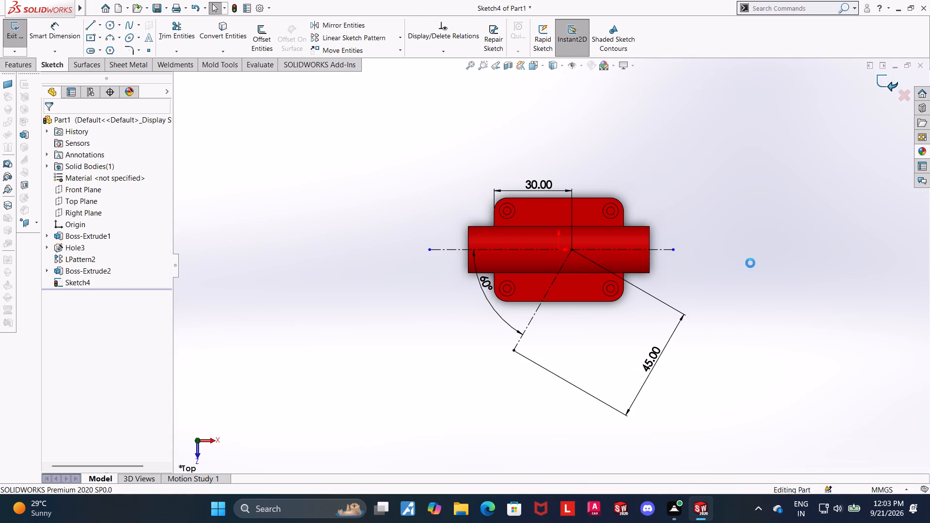
Create a reference plane perpendicular to the slanted centerline and coincident with its outer endpoint.
middle_click_drag(743, 234, 760, 125)
left_click(476, 22)
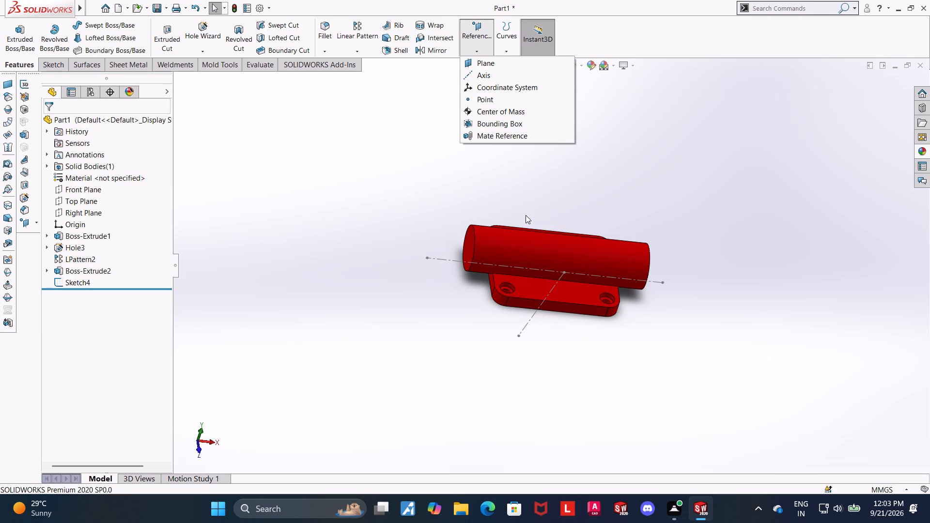
left_click(488, 67)
left_click(533, 319)
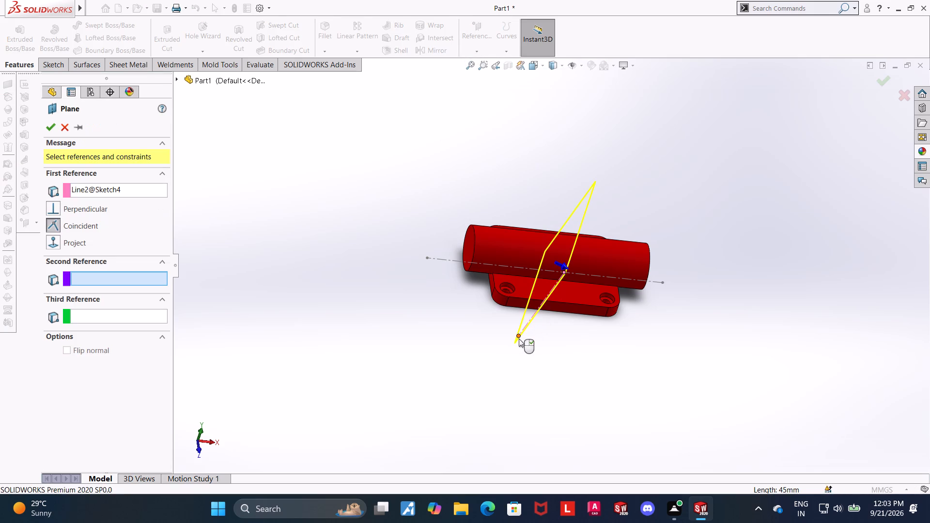
left_click(518, 338)
left_click(518, 336)
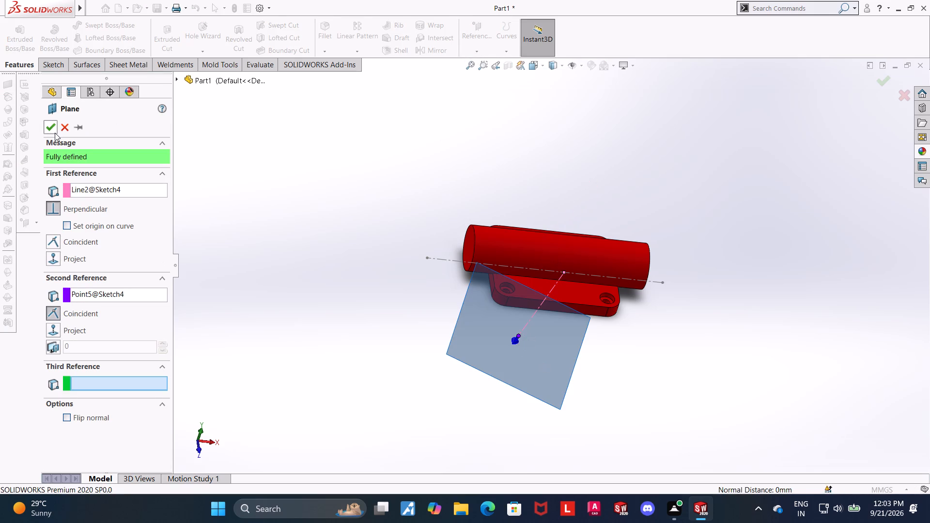
left_click(53, 133)
left_click(588, 426)
Sketch a circle of about 10.4 mm radius on the new reference plane, centered about 12 mm above the sketch origin.
middle_click_drag(675, 282, 733, 330)
scroll(729, 335, "up", 1)
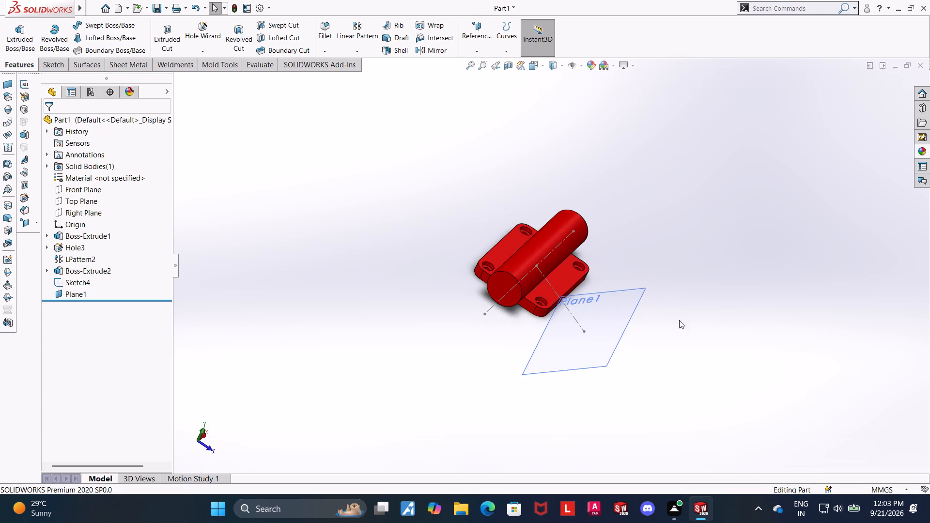
left_click(599, 317)
left_click(638, 287)
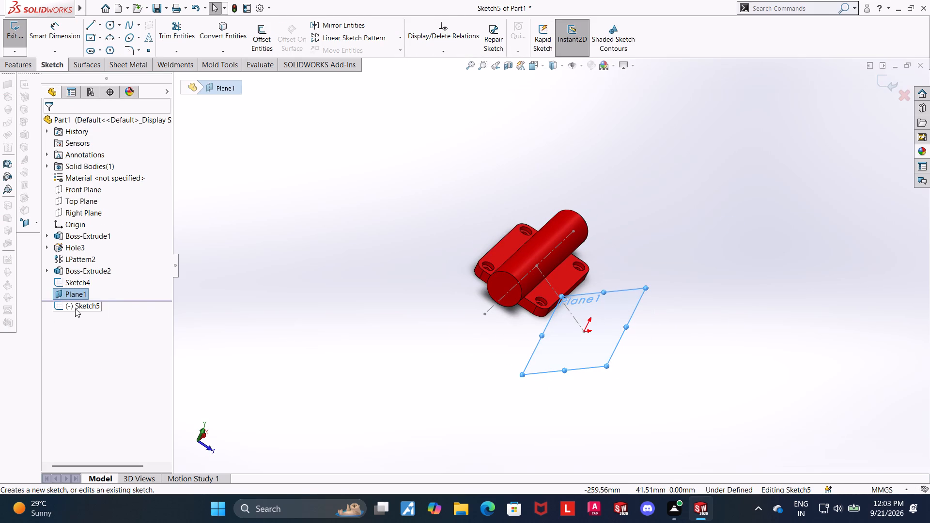
left_click(76, 308)
left_click(104, 294)
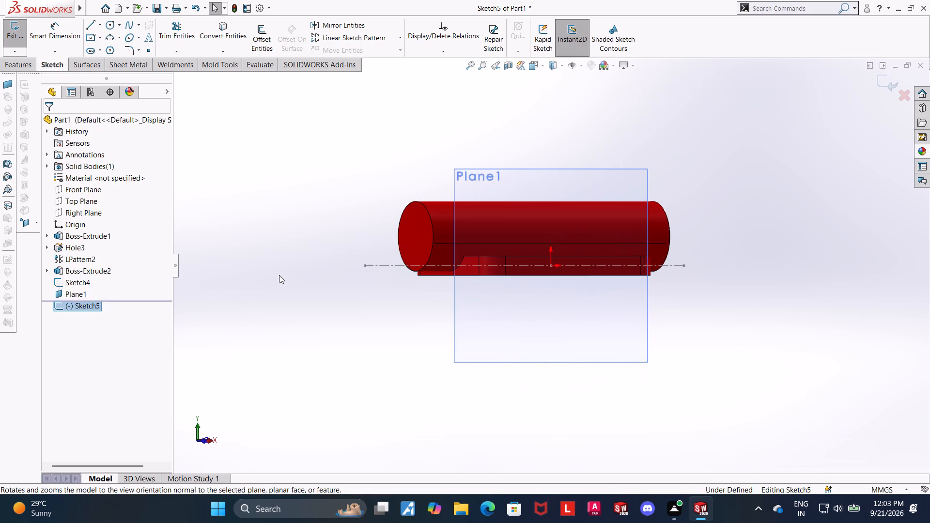
left_click(110, 25)
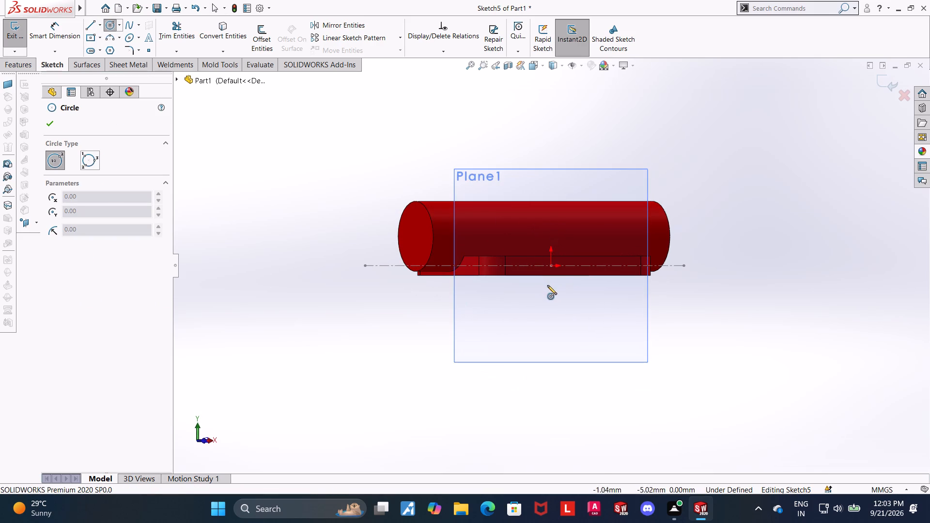
scroll(552, 260, "down", 6)
scroll(545, 219, "up", 6)
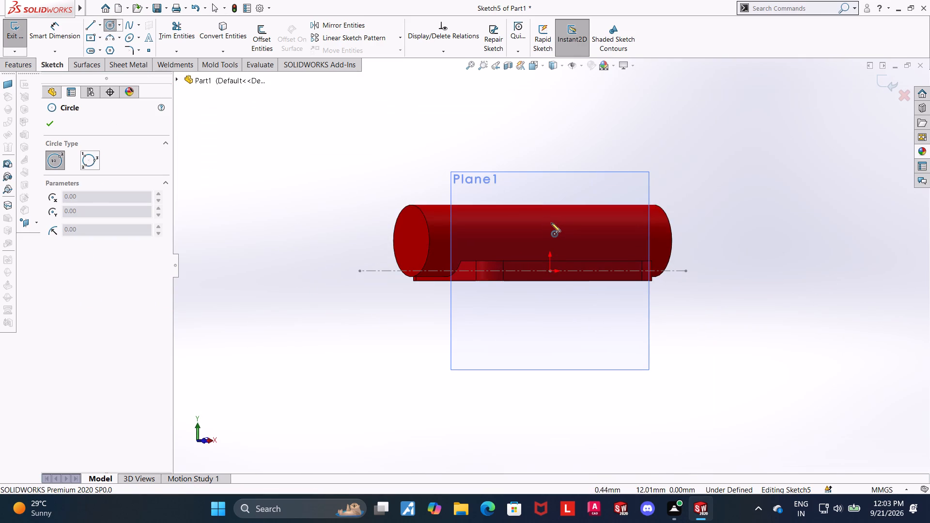
left_click(550, 223)
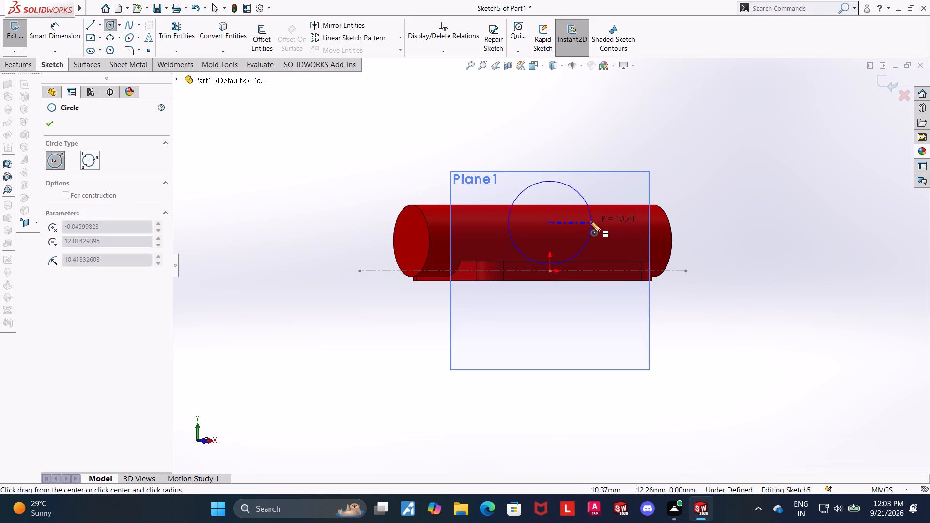
left_click(591, 222)
key("Escape")
key("Escape")
key("Escape")
Dimension the circle's center 10 mm above the base plate's bottom edge.
left_click(47, 20)
scroll(549, 273, "down", 3)
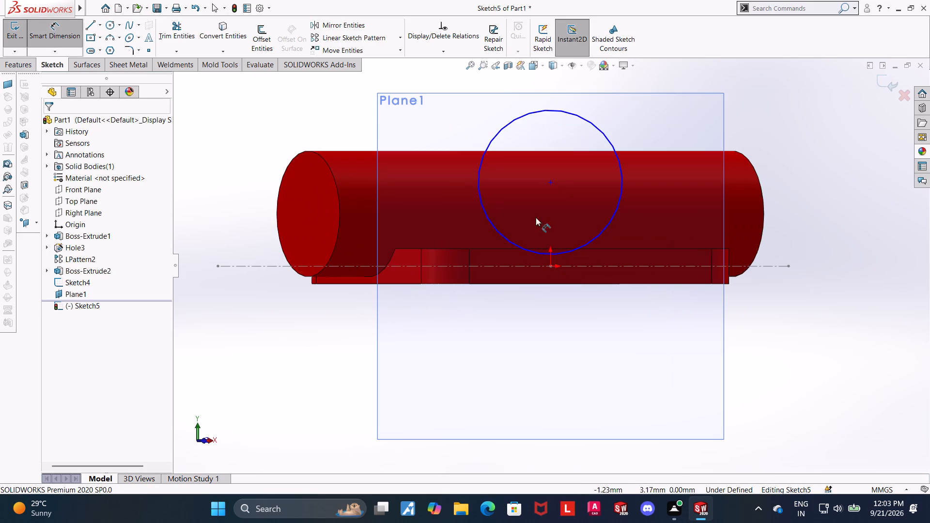
left_click(550, 181)
left_click(592, 284)
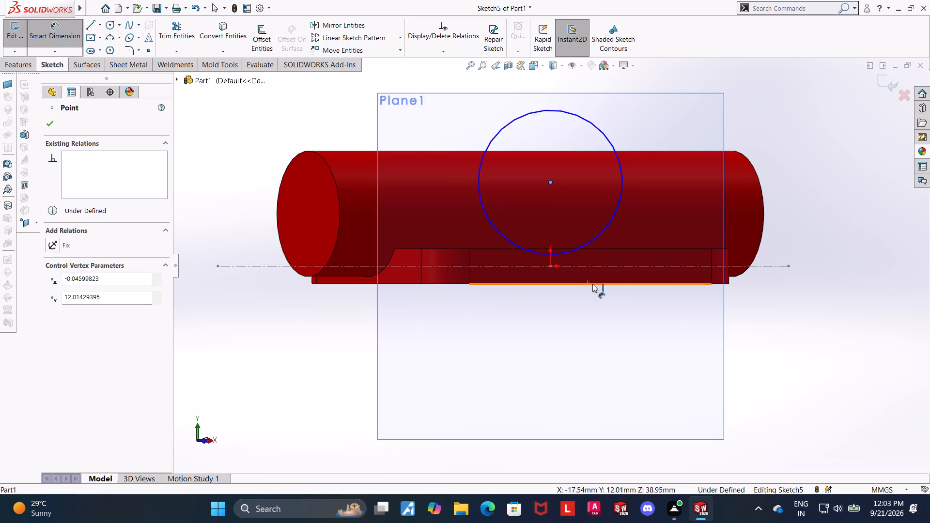
left_click(846, 231)
type("10")
key("Return")
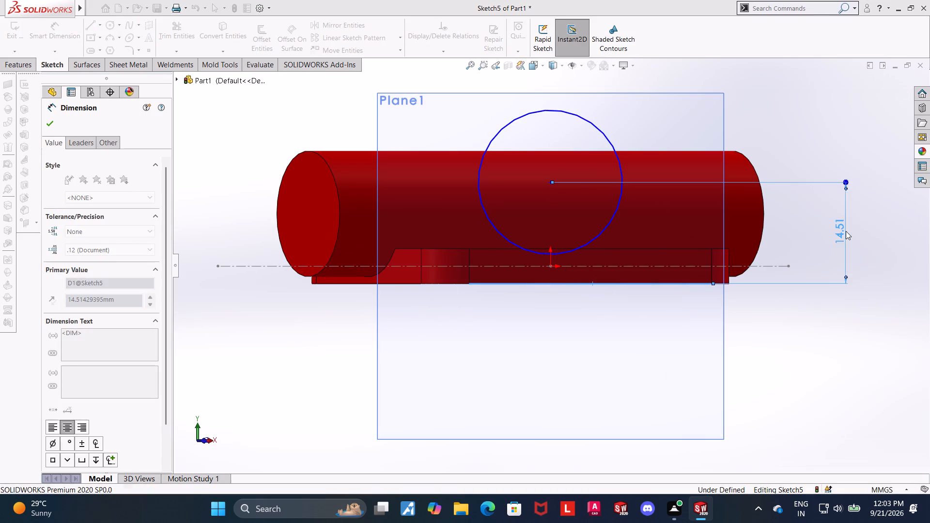
key("Escape")
key("Escape")
Dimension the circle's diameter as 18 mm.
scroll(557, 235, "down", 3)
scroll(571, 233, "up", 3)
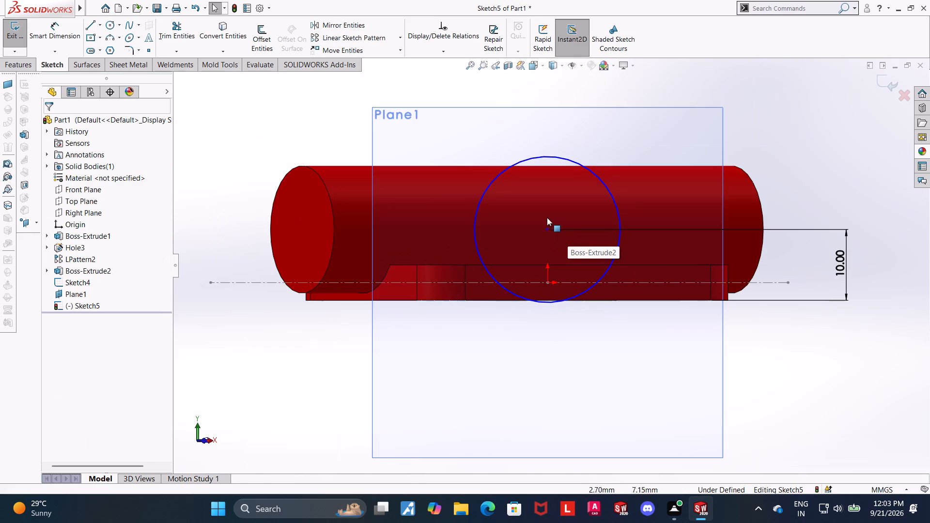
key("Escape")
left_click(49, 30)
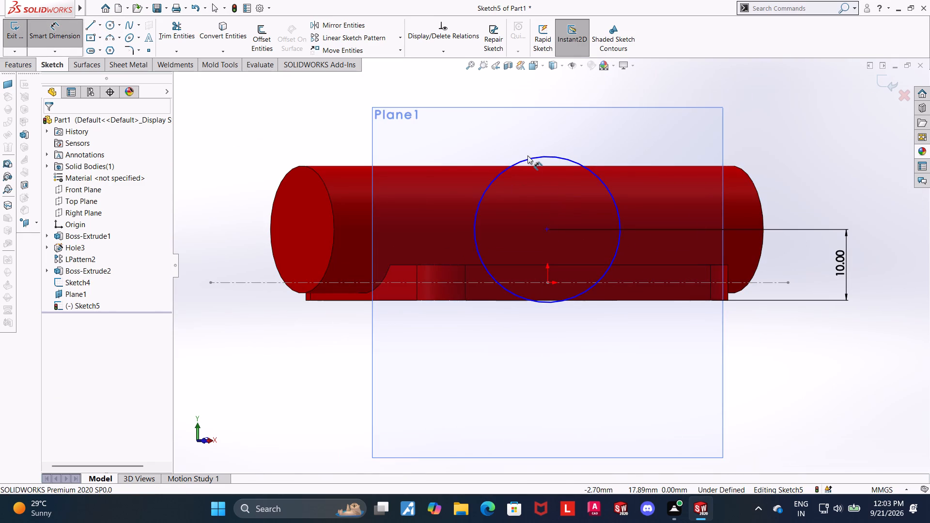
left_click(529, 158)
left_click(517, 144)
type("18\\")
key("Return")
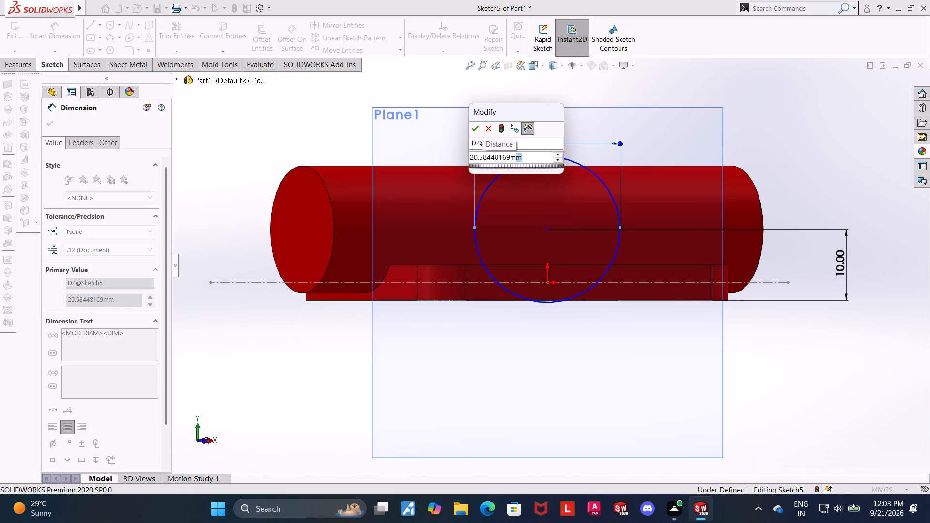
left_click_drag(530, 154, 529, 154)
left_click_drag(529, 154, 441, 153)
type("18")
key("Return")
key("Escape")
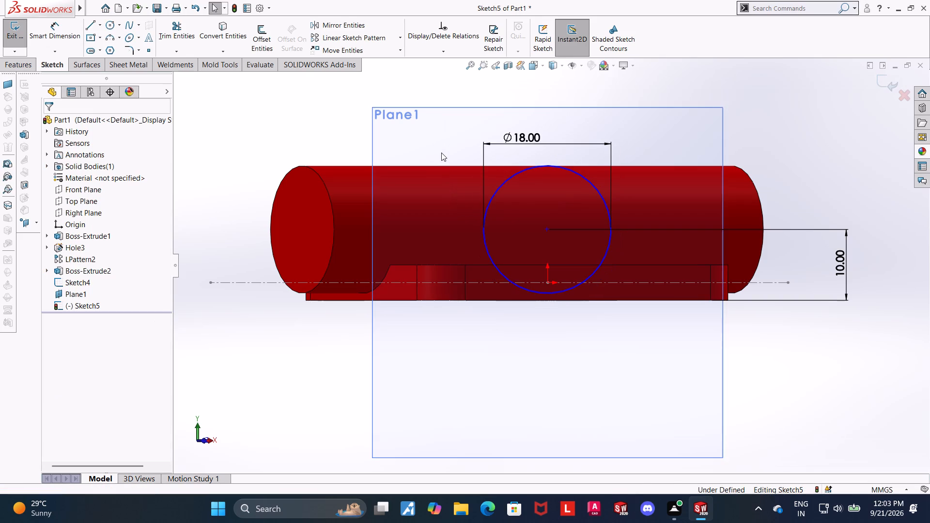
key("Escape")
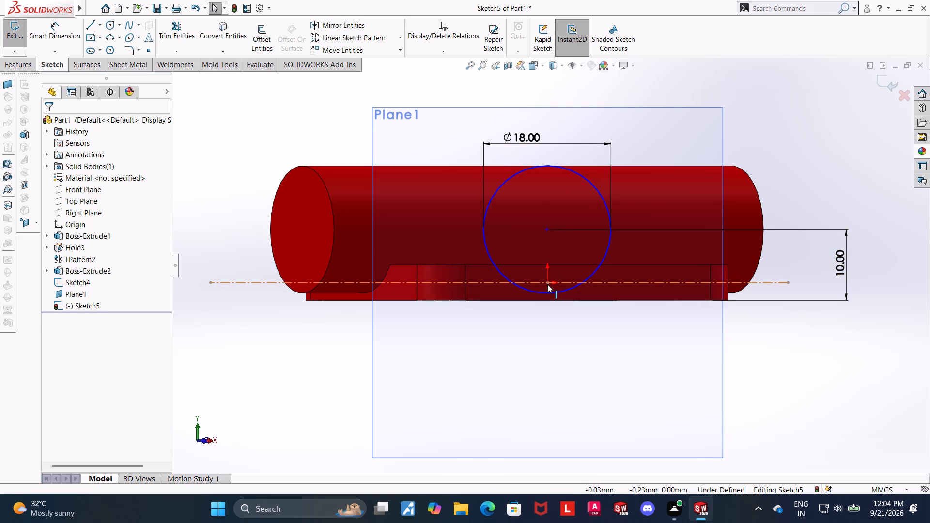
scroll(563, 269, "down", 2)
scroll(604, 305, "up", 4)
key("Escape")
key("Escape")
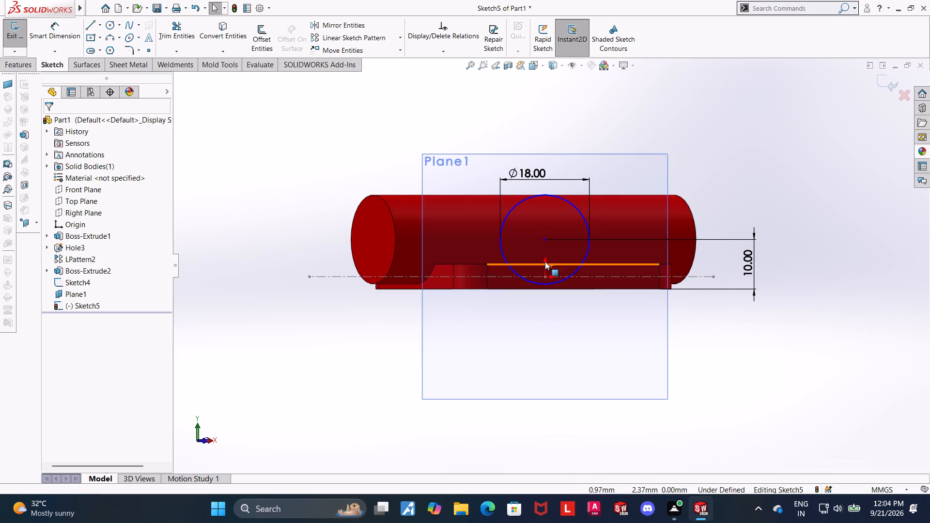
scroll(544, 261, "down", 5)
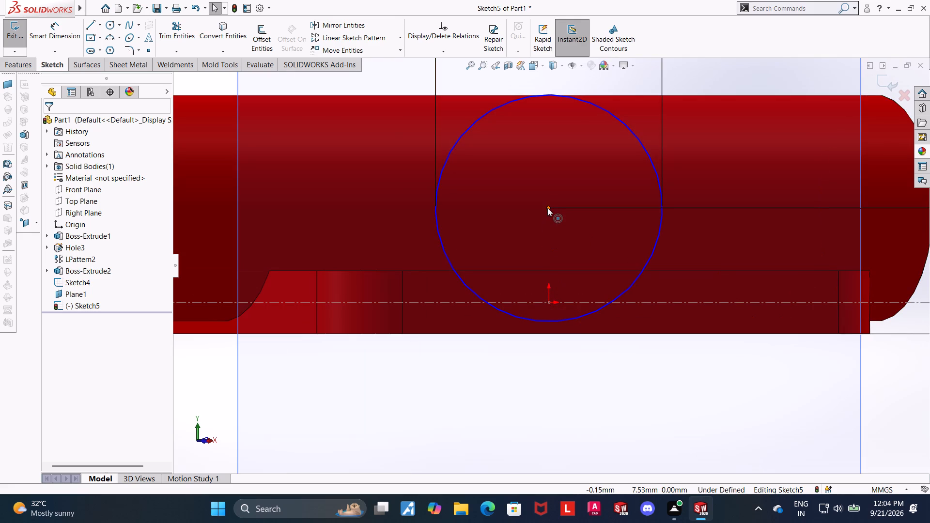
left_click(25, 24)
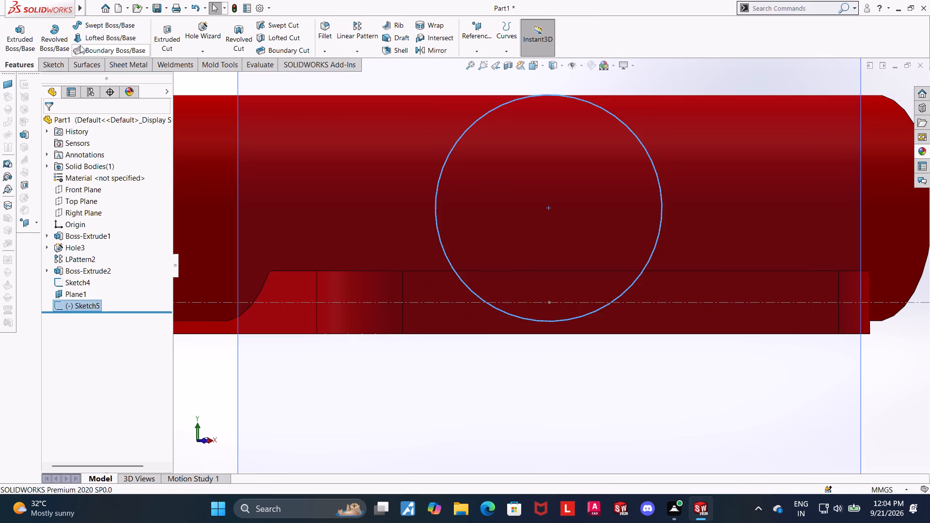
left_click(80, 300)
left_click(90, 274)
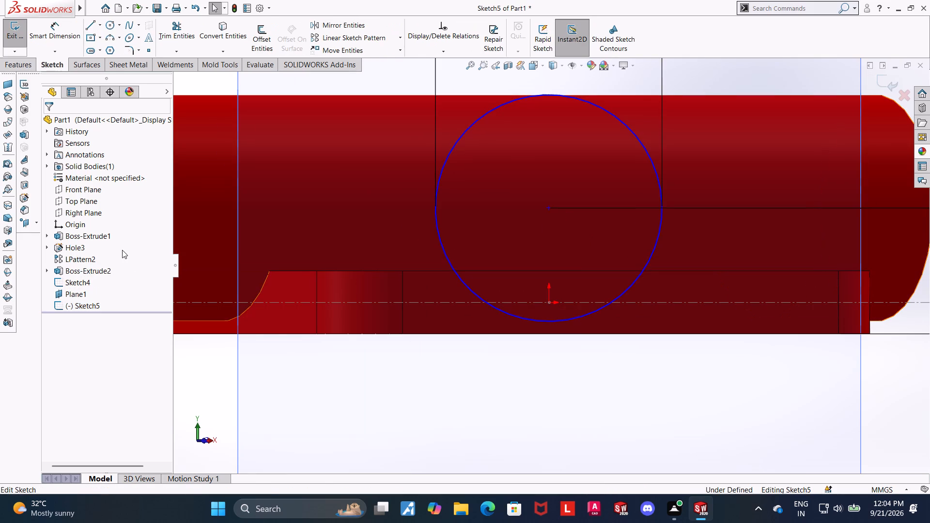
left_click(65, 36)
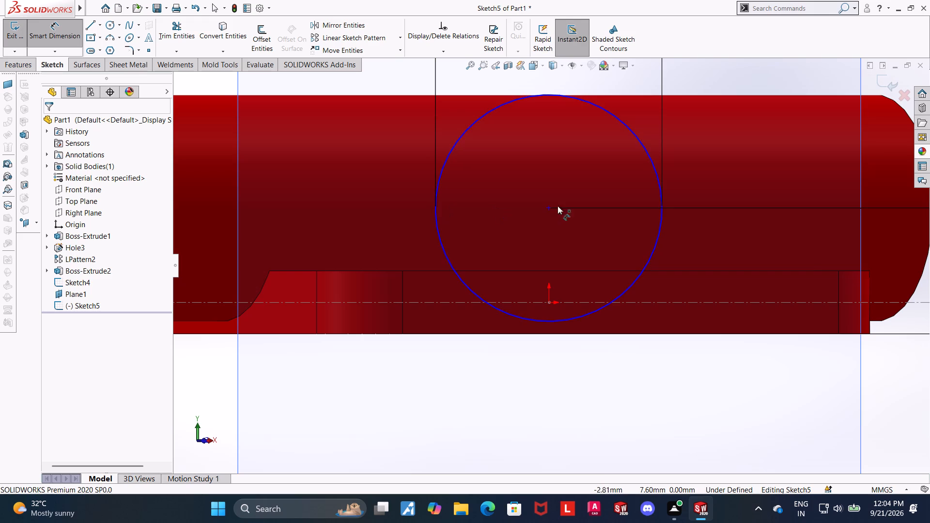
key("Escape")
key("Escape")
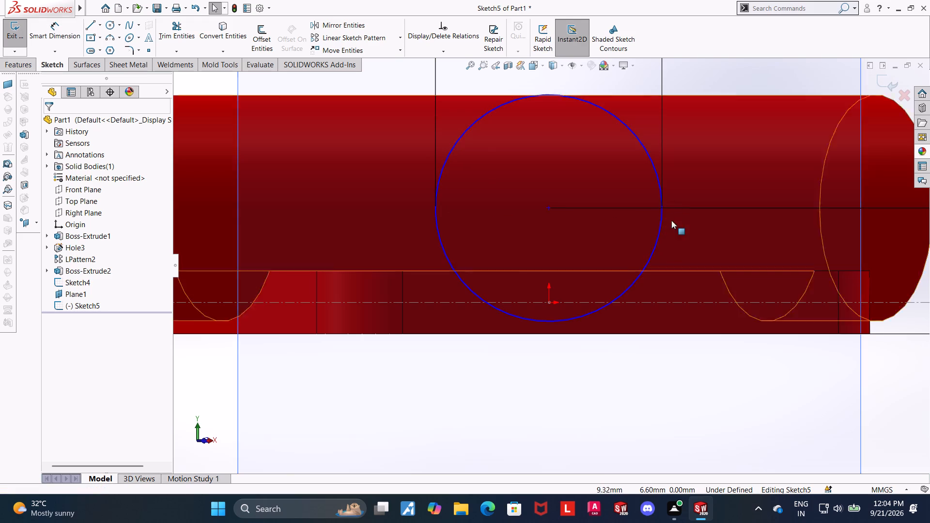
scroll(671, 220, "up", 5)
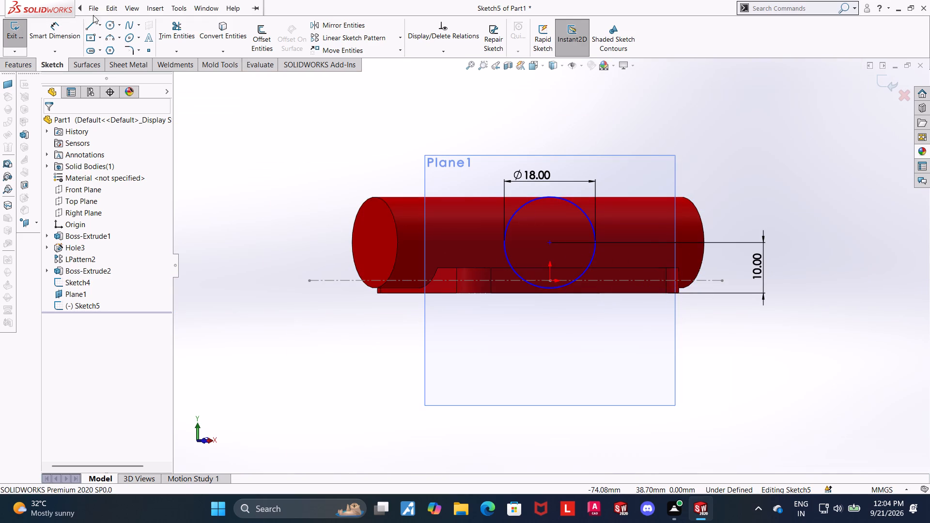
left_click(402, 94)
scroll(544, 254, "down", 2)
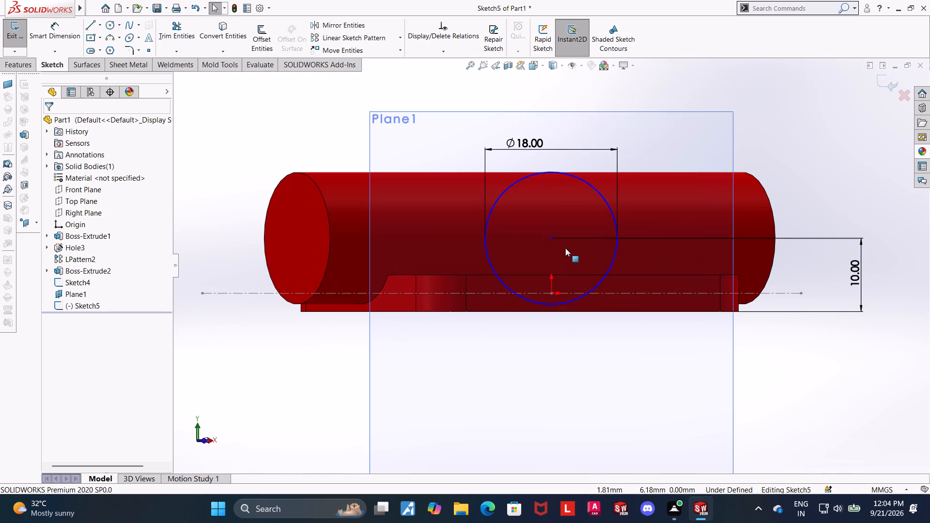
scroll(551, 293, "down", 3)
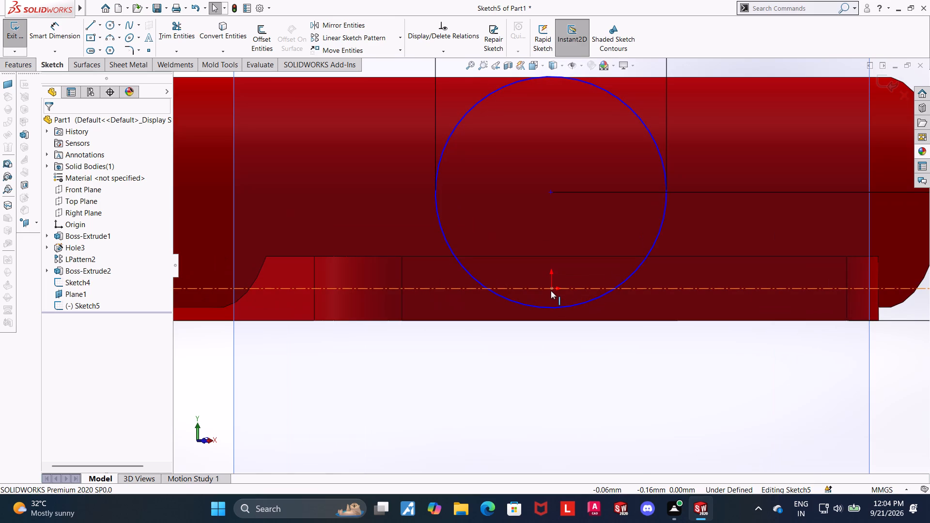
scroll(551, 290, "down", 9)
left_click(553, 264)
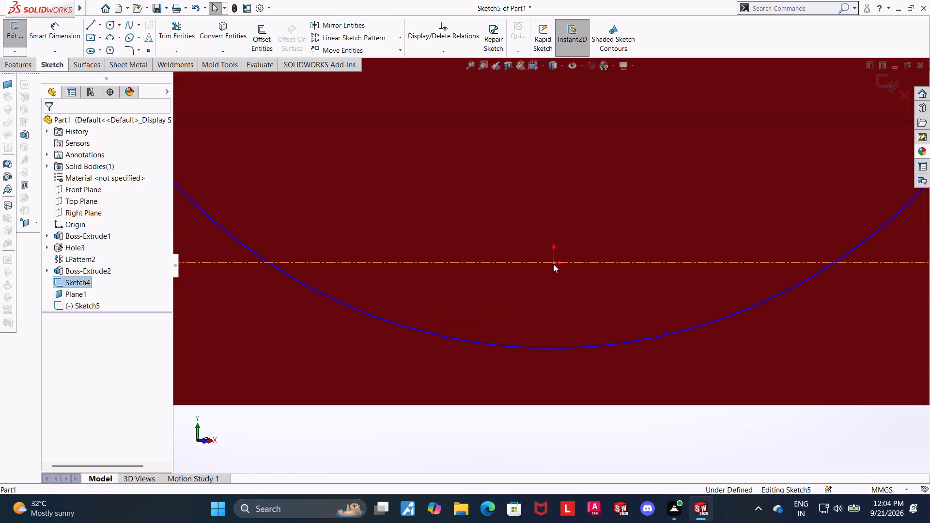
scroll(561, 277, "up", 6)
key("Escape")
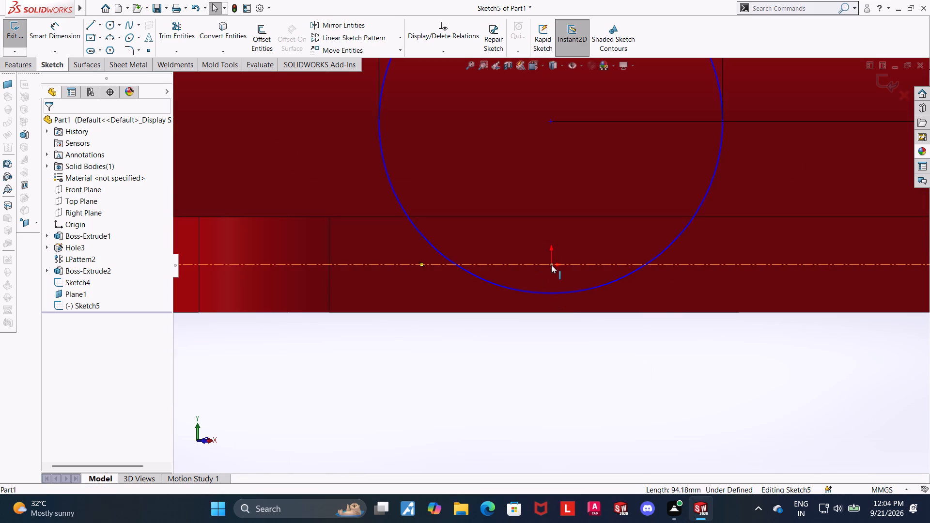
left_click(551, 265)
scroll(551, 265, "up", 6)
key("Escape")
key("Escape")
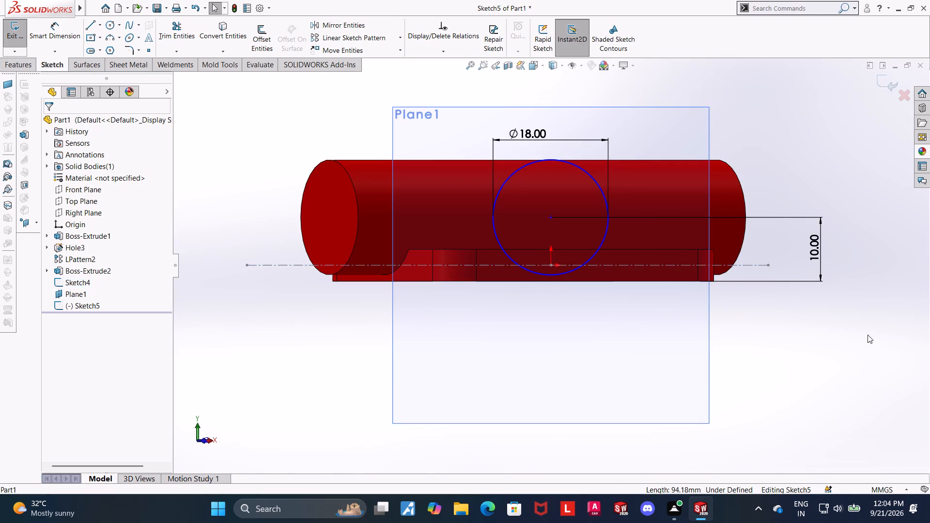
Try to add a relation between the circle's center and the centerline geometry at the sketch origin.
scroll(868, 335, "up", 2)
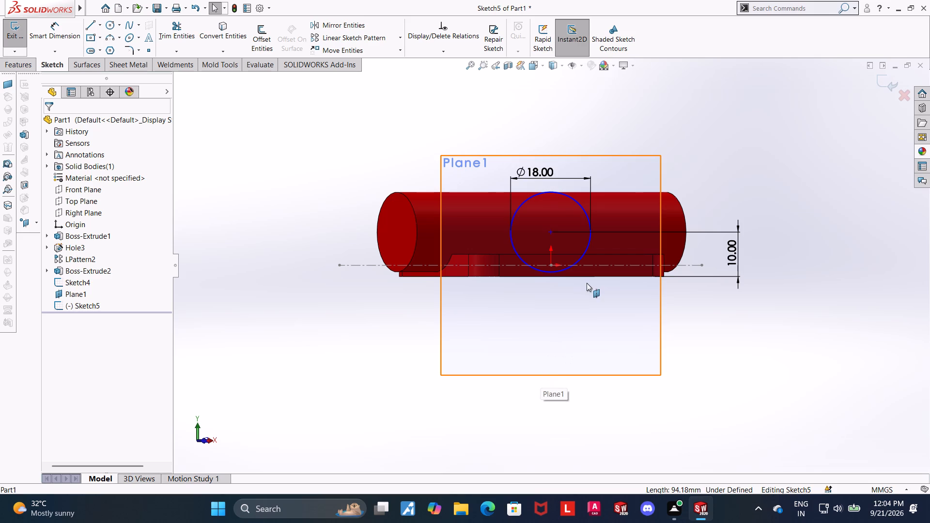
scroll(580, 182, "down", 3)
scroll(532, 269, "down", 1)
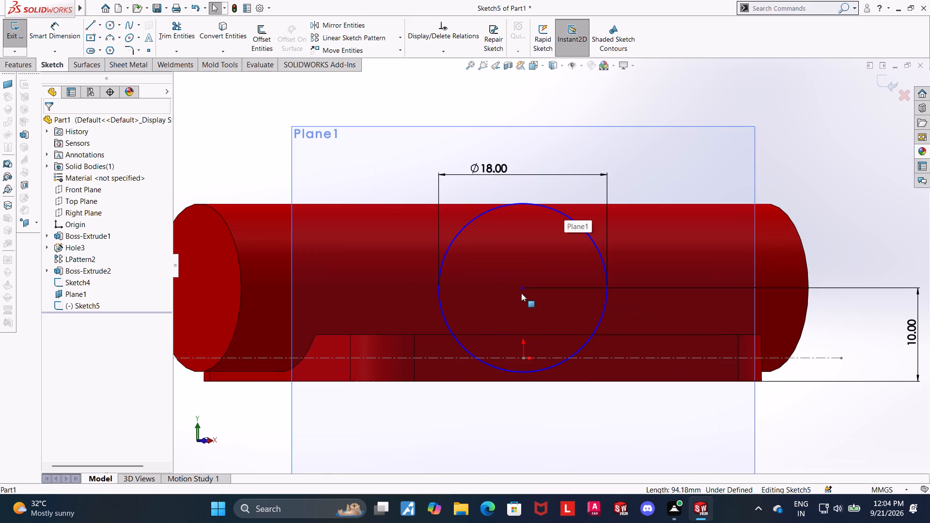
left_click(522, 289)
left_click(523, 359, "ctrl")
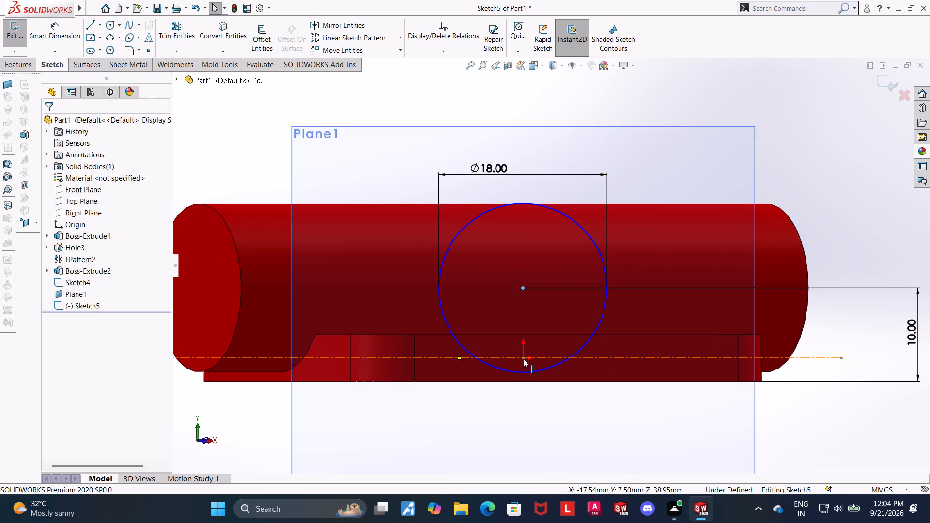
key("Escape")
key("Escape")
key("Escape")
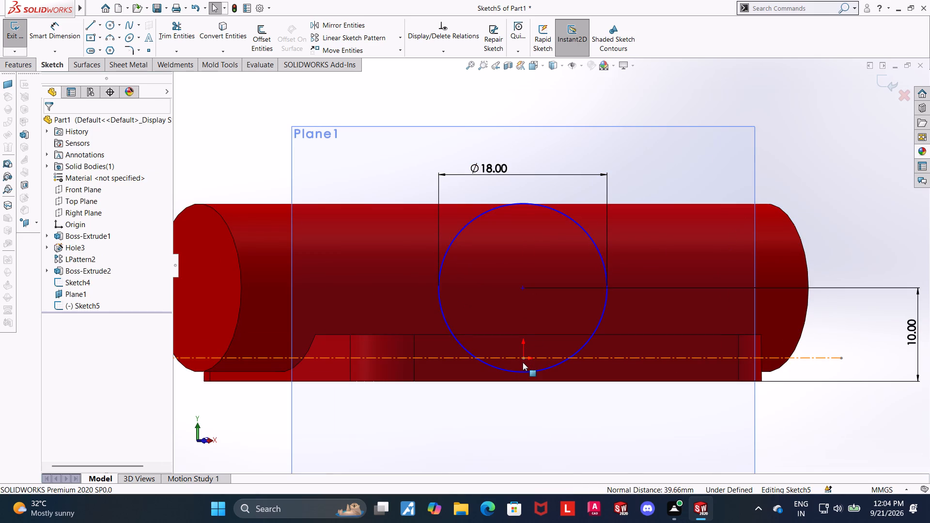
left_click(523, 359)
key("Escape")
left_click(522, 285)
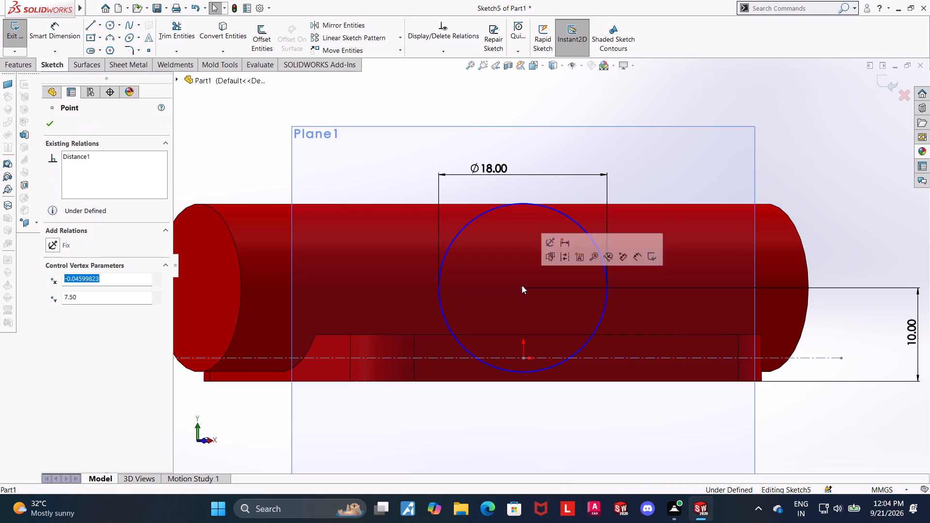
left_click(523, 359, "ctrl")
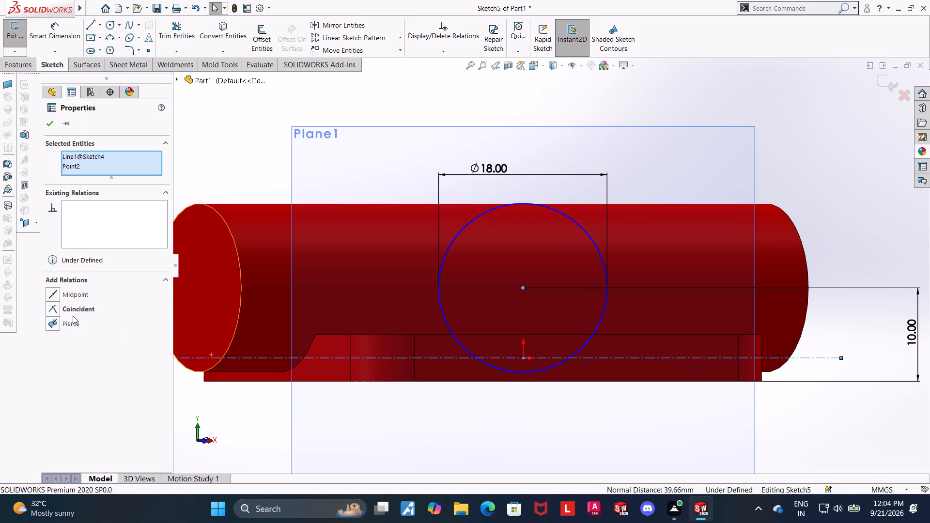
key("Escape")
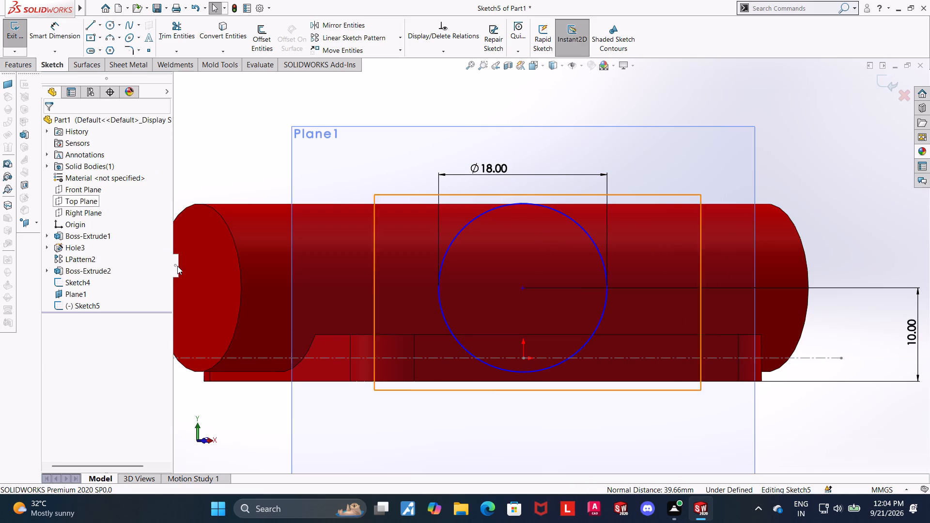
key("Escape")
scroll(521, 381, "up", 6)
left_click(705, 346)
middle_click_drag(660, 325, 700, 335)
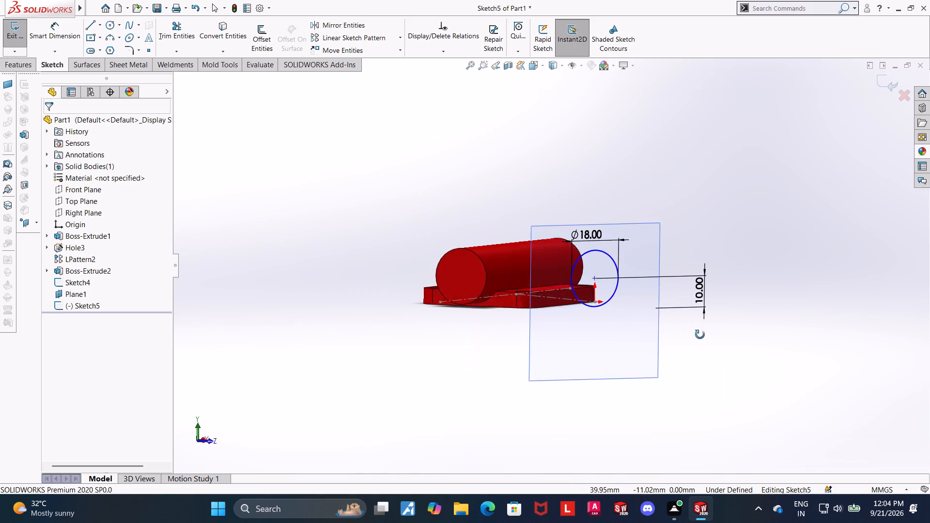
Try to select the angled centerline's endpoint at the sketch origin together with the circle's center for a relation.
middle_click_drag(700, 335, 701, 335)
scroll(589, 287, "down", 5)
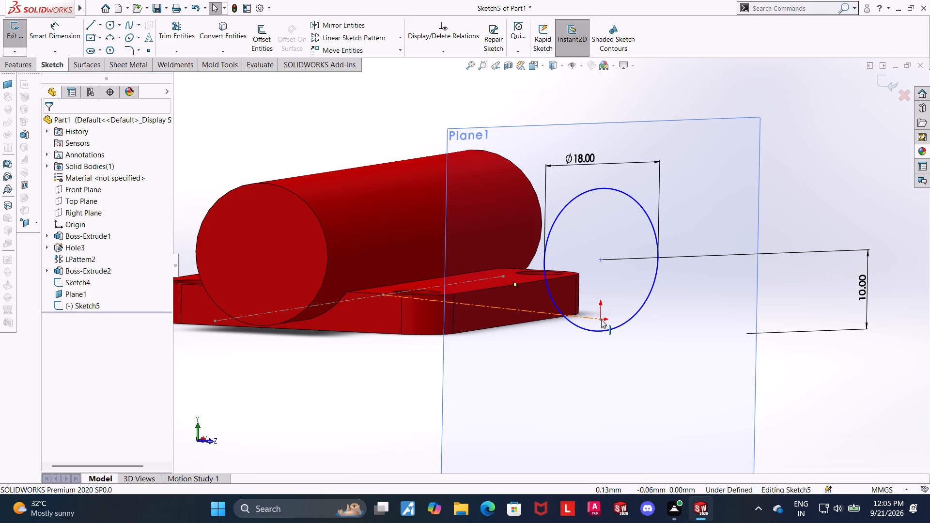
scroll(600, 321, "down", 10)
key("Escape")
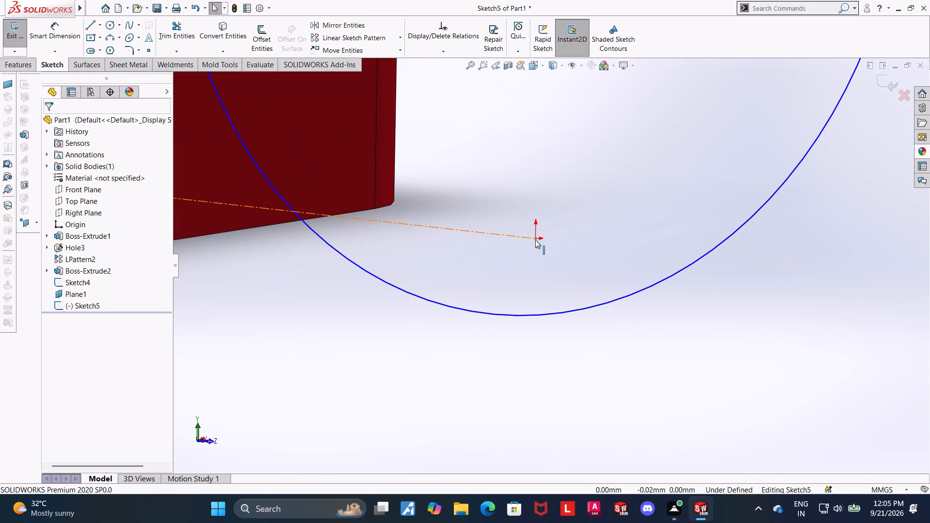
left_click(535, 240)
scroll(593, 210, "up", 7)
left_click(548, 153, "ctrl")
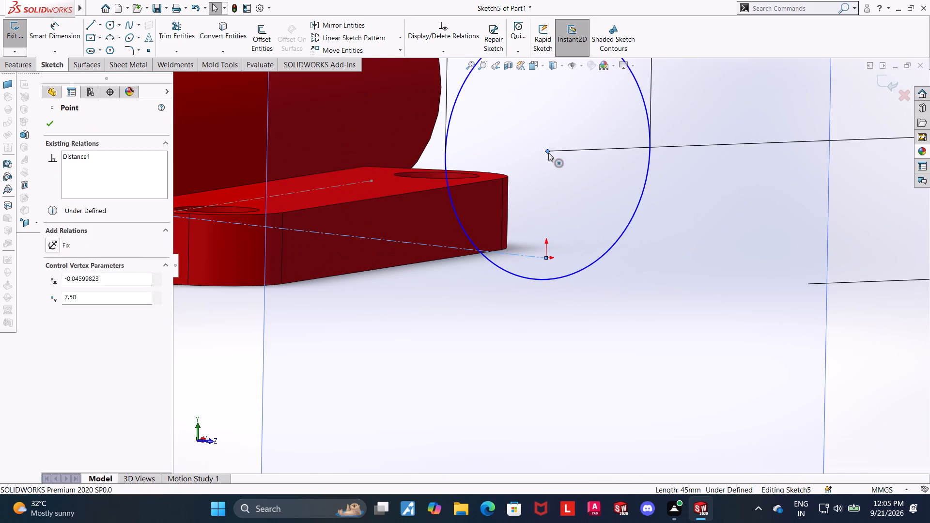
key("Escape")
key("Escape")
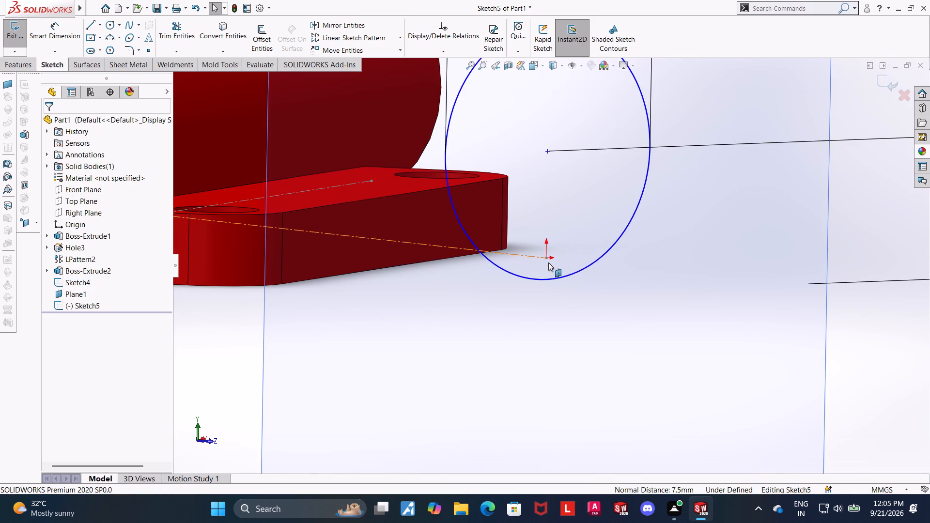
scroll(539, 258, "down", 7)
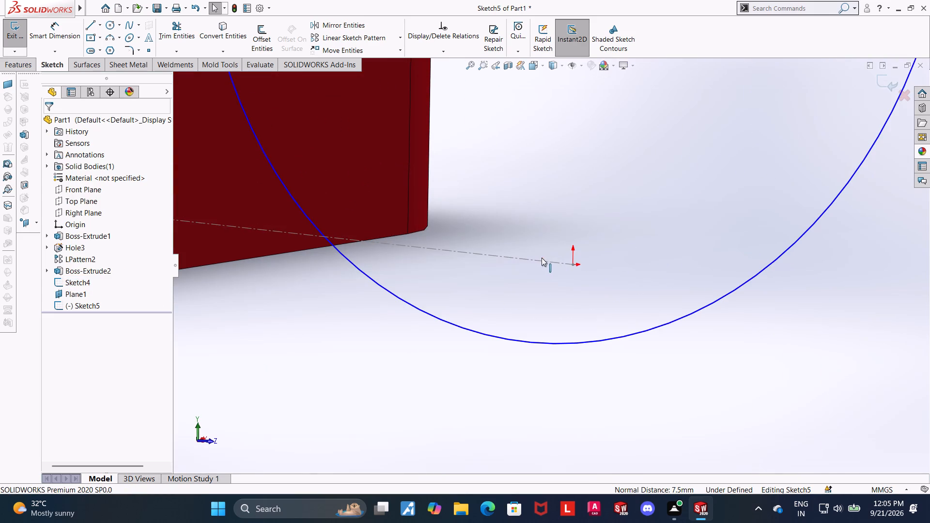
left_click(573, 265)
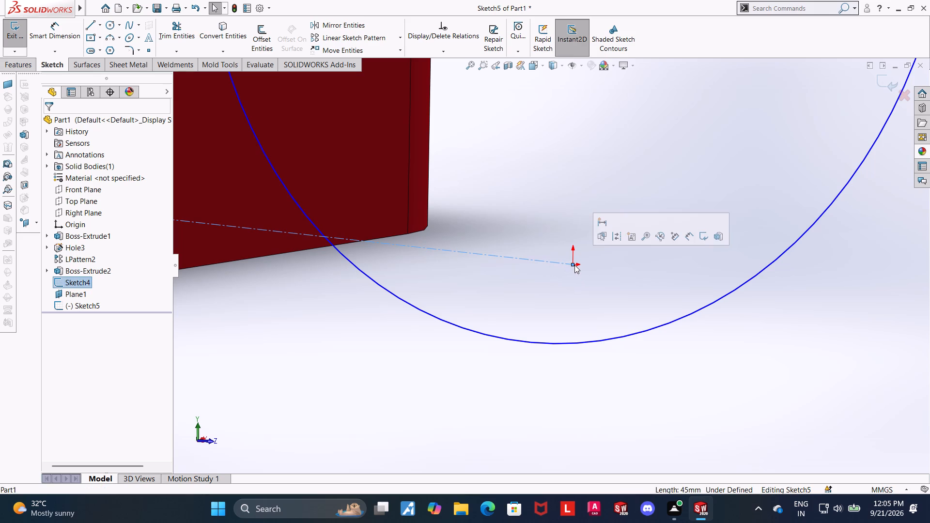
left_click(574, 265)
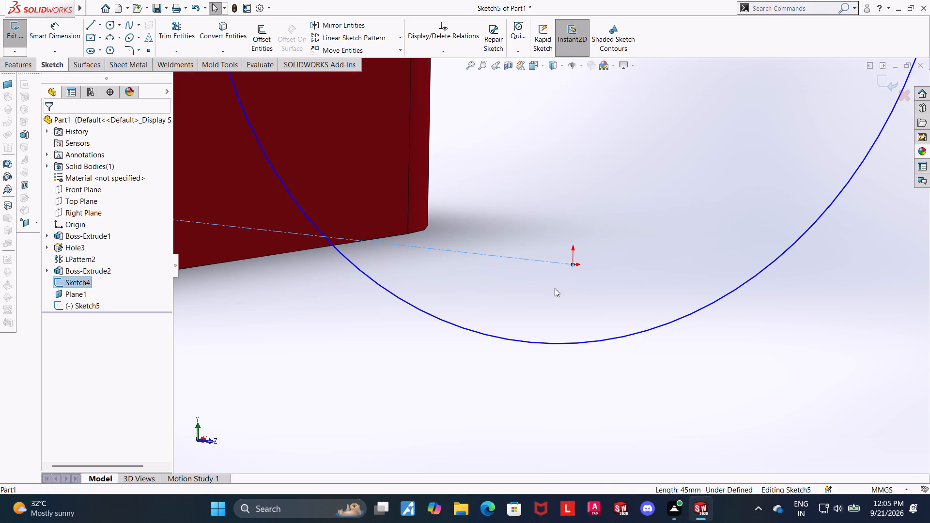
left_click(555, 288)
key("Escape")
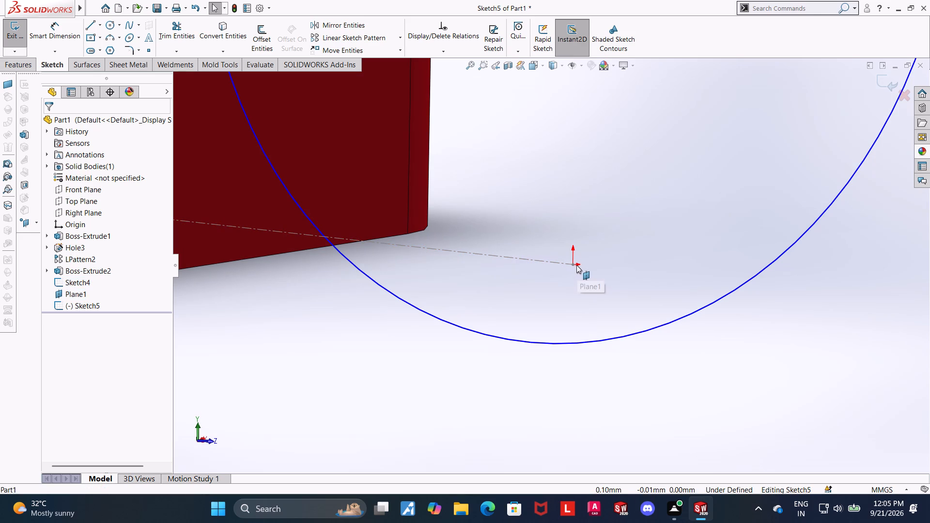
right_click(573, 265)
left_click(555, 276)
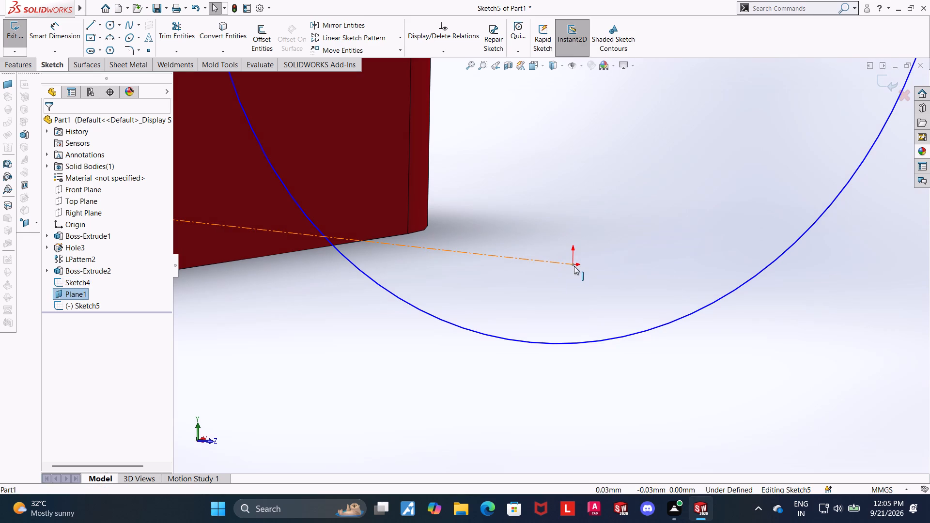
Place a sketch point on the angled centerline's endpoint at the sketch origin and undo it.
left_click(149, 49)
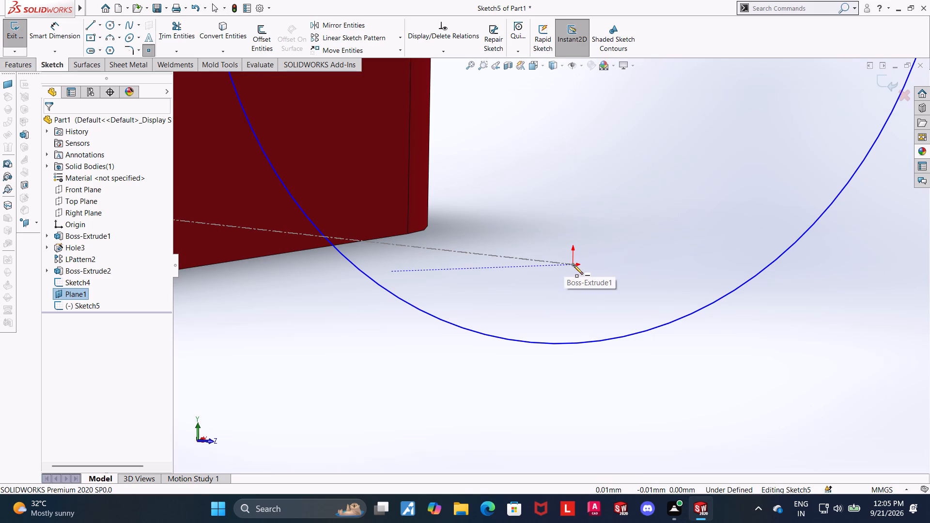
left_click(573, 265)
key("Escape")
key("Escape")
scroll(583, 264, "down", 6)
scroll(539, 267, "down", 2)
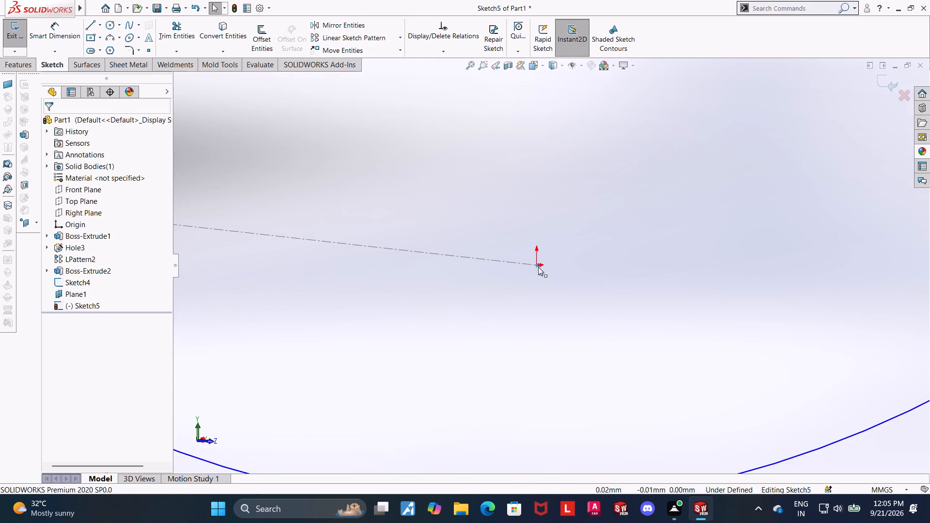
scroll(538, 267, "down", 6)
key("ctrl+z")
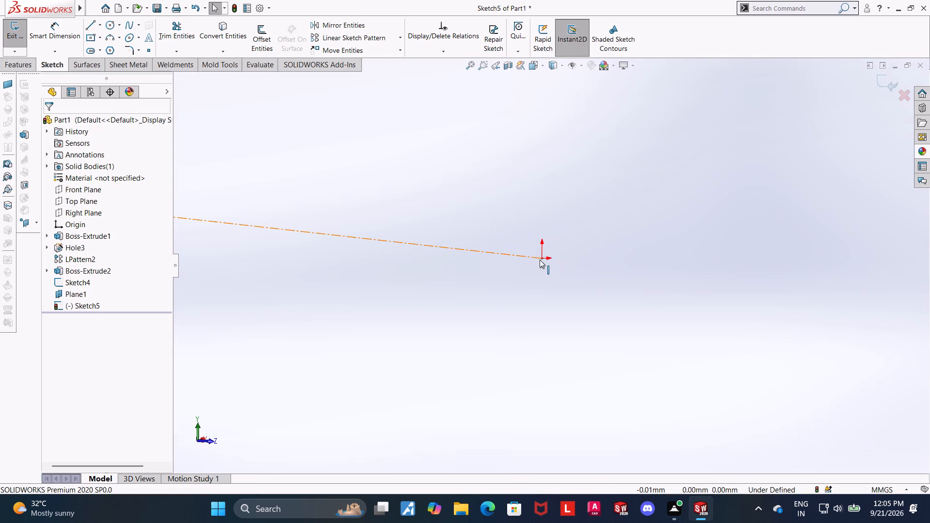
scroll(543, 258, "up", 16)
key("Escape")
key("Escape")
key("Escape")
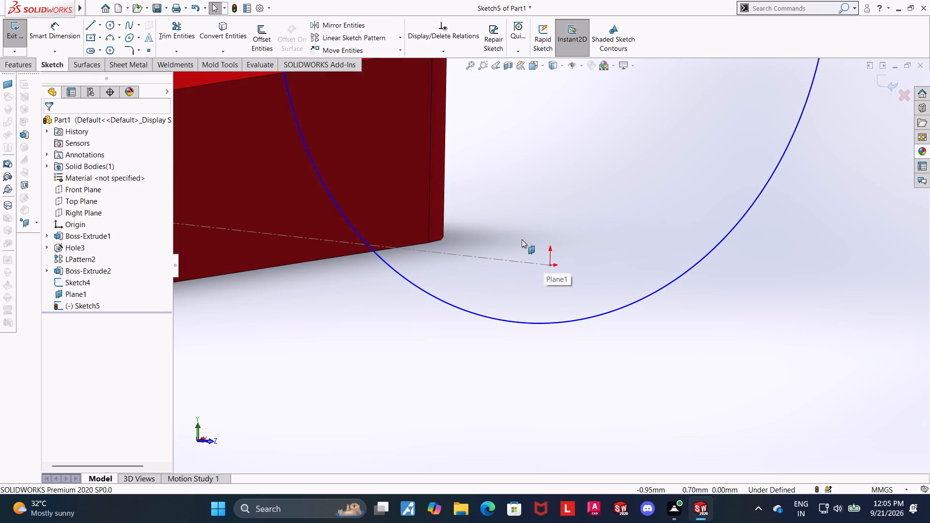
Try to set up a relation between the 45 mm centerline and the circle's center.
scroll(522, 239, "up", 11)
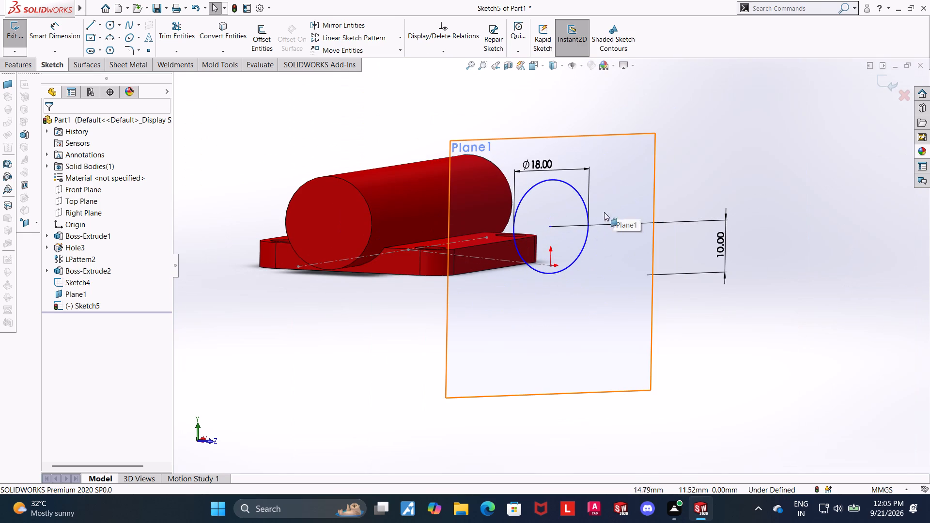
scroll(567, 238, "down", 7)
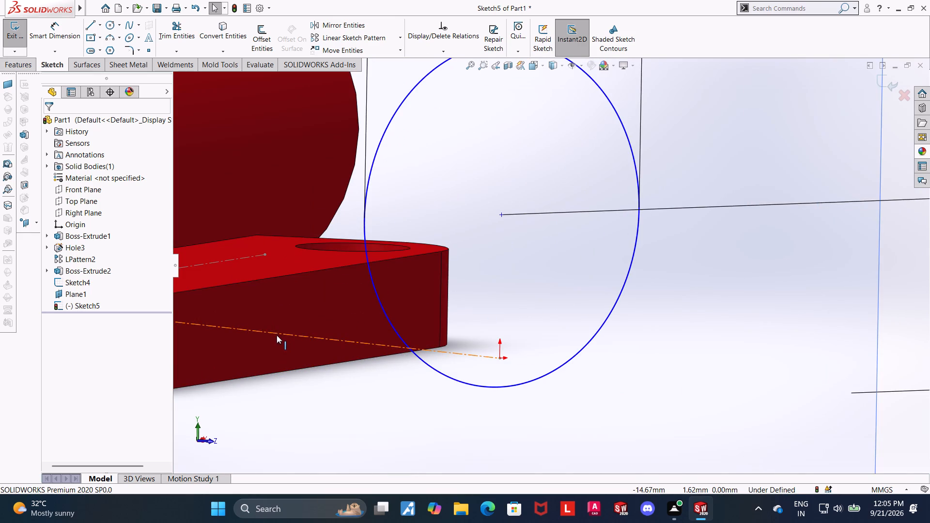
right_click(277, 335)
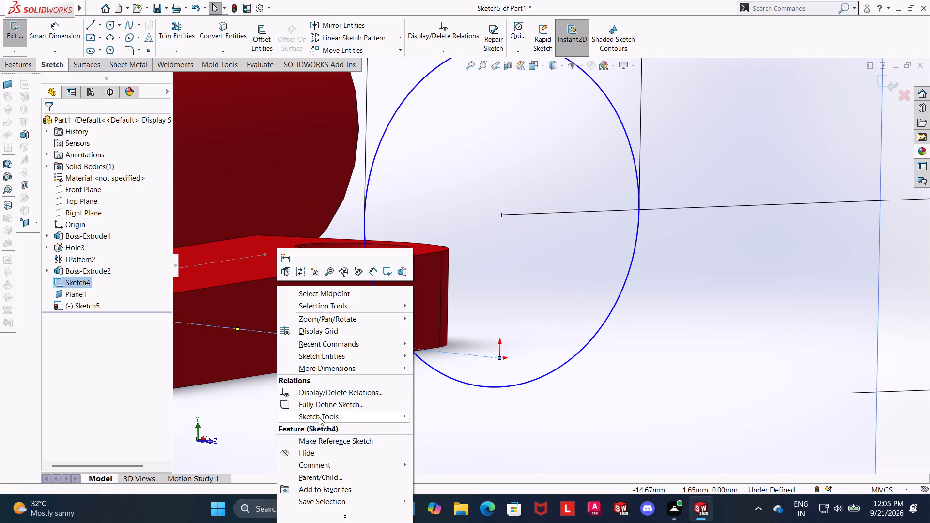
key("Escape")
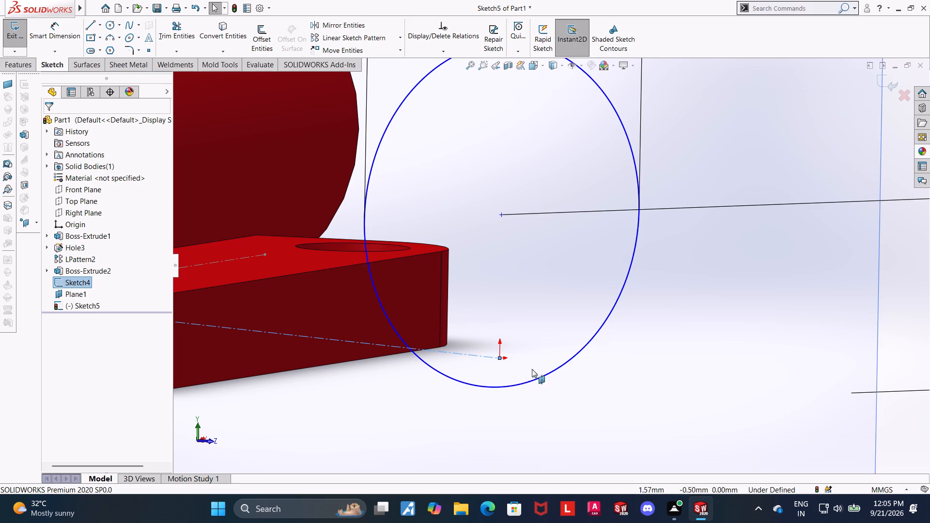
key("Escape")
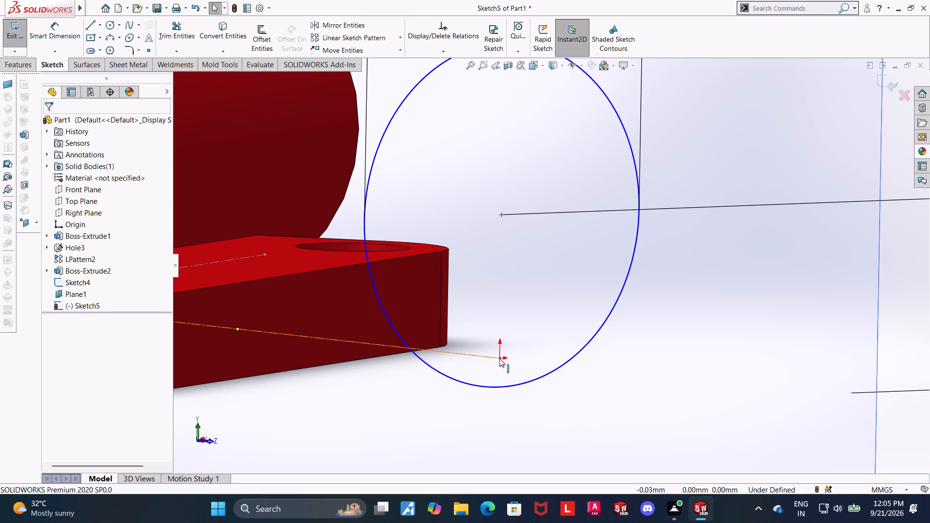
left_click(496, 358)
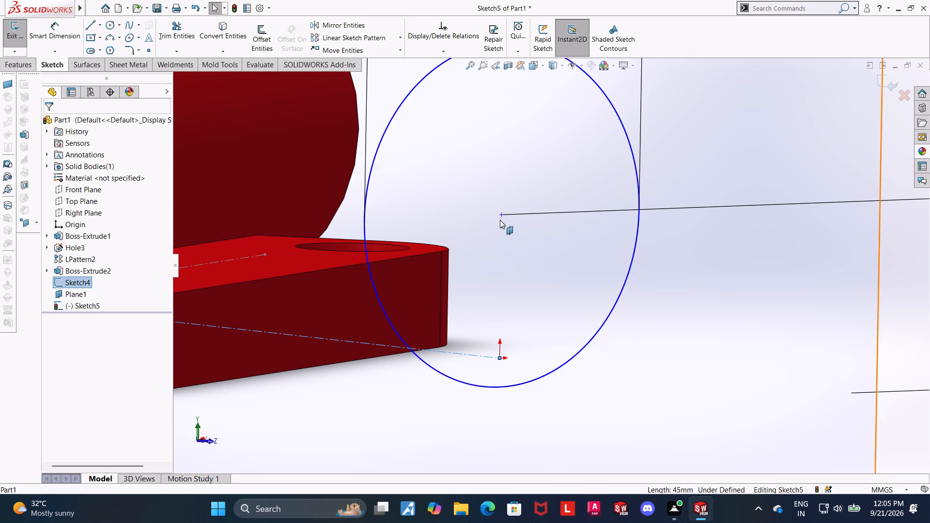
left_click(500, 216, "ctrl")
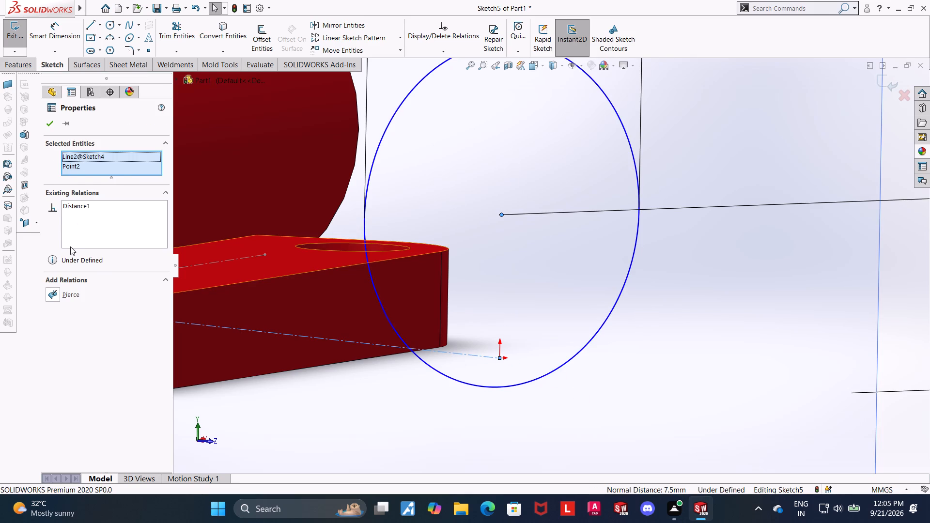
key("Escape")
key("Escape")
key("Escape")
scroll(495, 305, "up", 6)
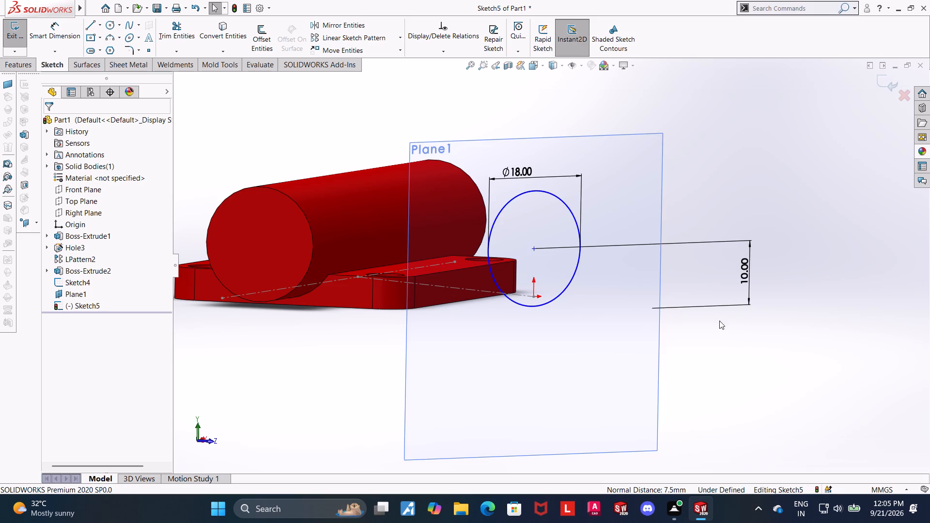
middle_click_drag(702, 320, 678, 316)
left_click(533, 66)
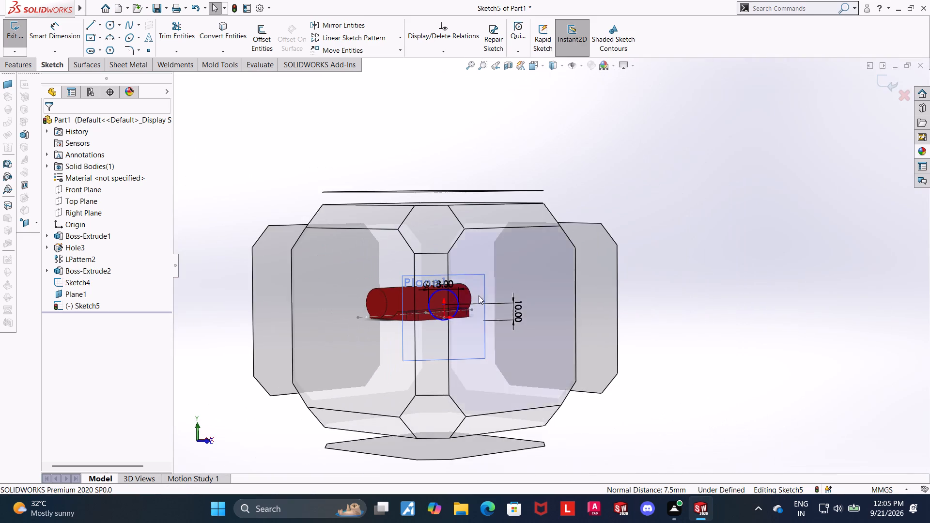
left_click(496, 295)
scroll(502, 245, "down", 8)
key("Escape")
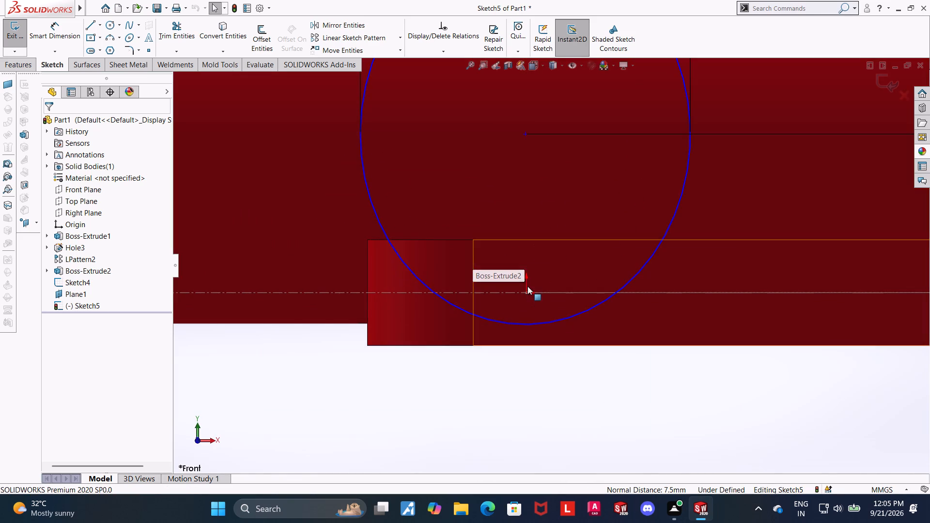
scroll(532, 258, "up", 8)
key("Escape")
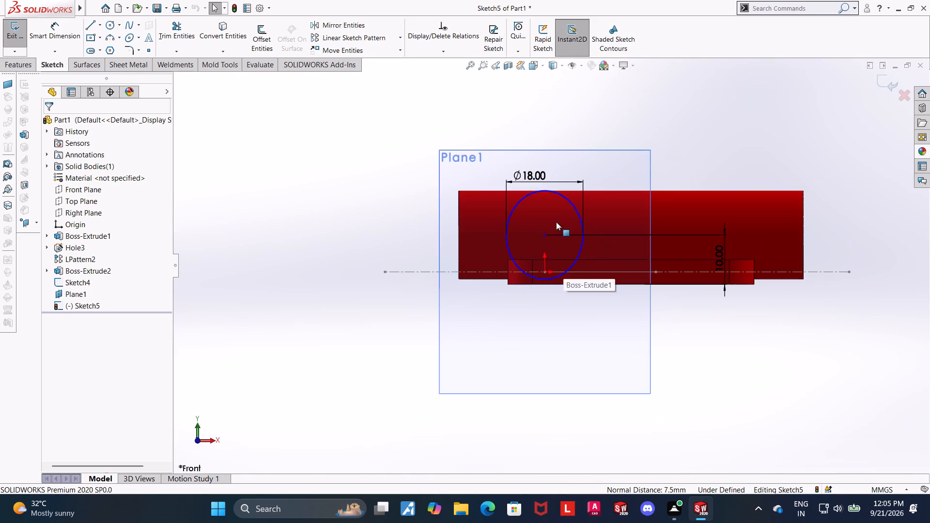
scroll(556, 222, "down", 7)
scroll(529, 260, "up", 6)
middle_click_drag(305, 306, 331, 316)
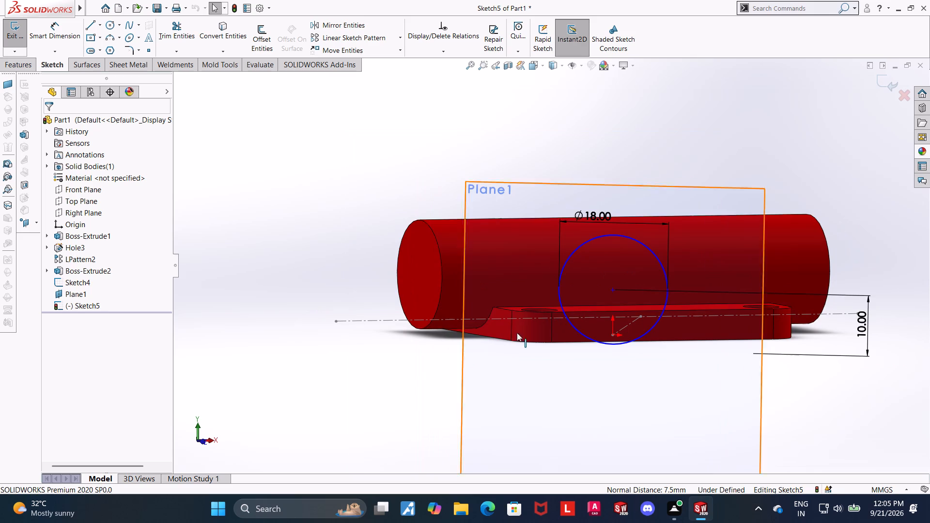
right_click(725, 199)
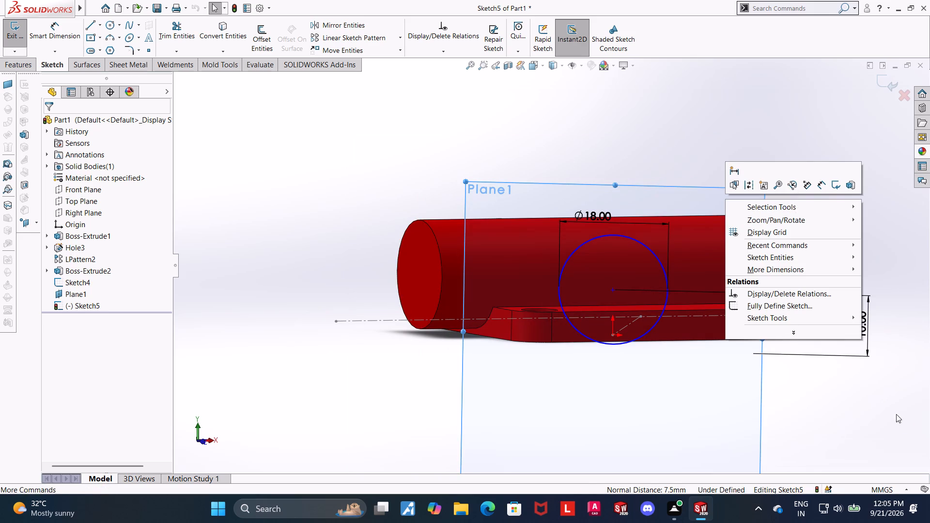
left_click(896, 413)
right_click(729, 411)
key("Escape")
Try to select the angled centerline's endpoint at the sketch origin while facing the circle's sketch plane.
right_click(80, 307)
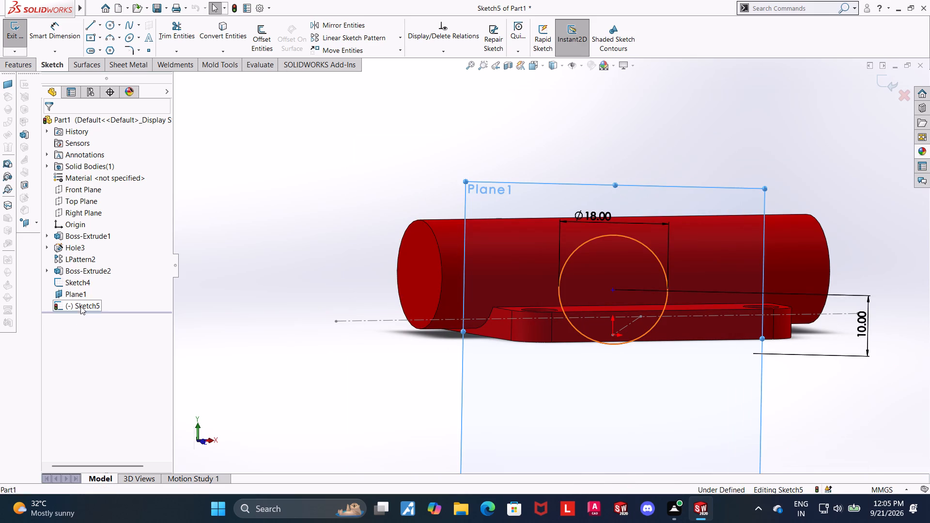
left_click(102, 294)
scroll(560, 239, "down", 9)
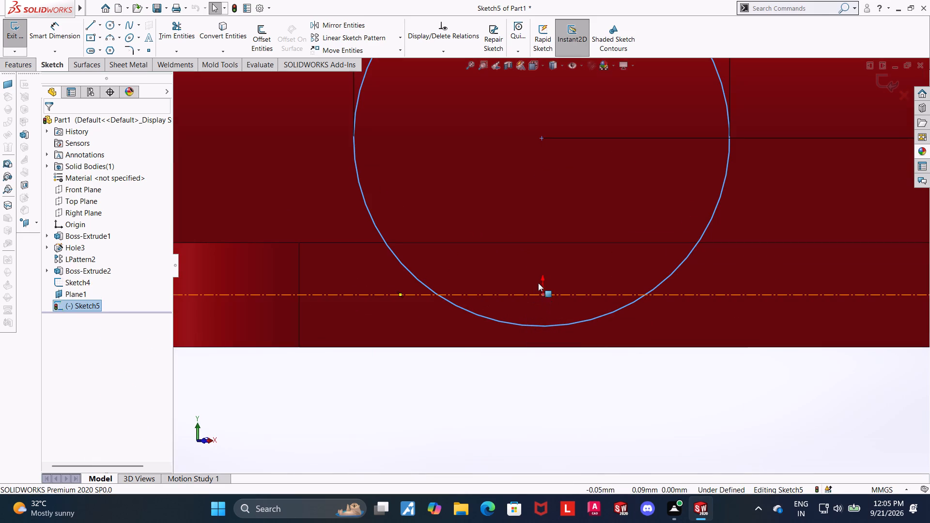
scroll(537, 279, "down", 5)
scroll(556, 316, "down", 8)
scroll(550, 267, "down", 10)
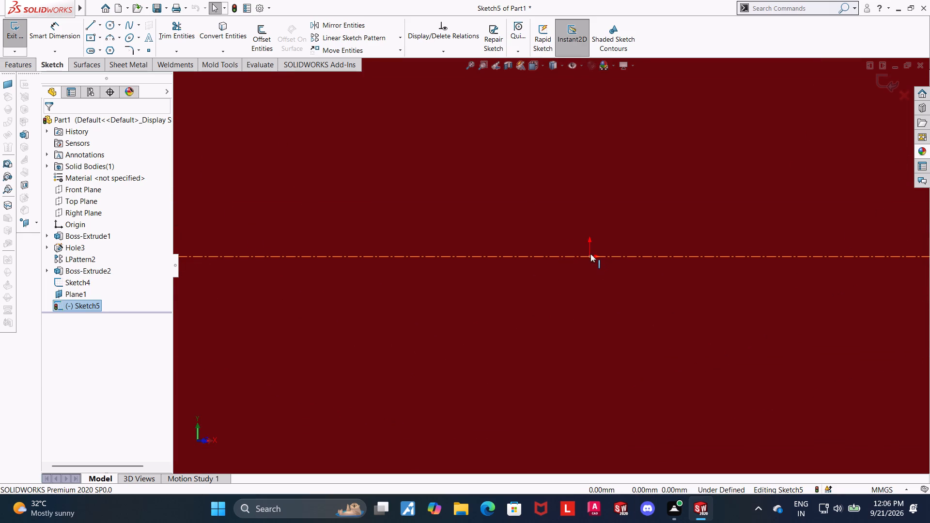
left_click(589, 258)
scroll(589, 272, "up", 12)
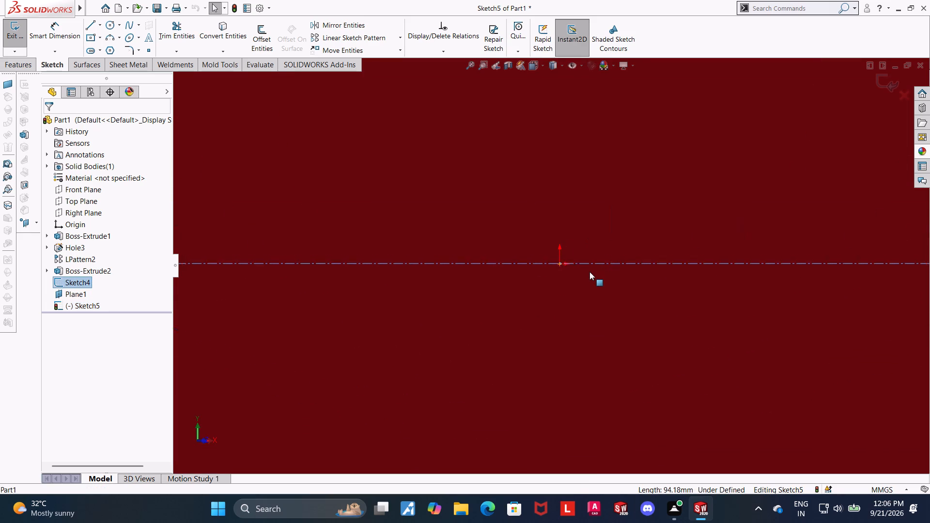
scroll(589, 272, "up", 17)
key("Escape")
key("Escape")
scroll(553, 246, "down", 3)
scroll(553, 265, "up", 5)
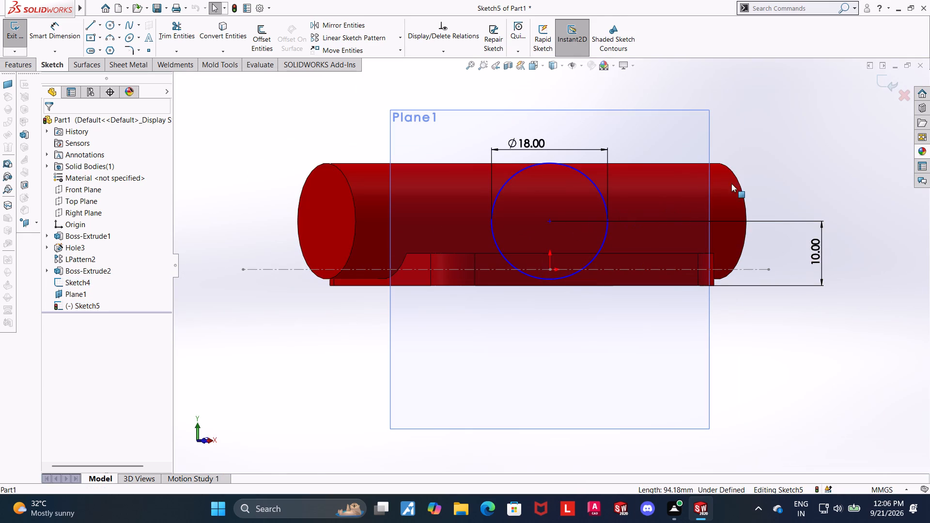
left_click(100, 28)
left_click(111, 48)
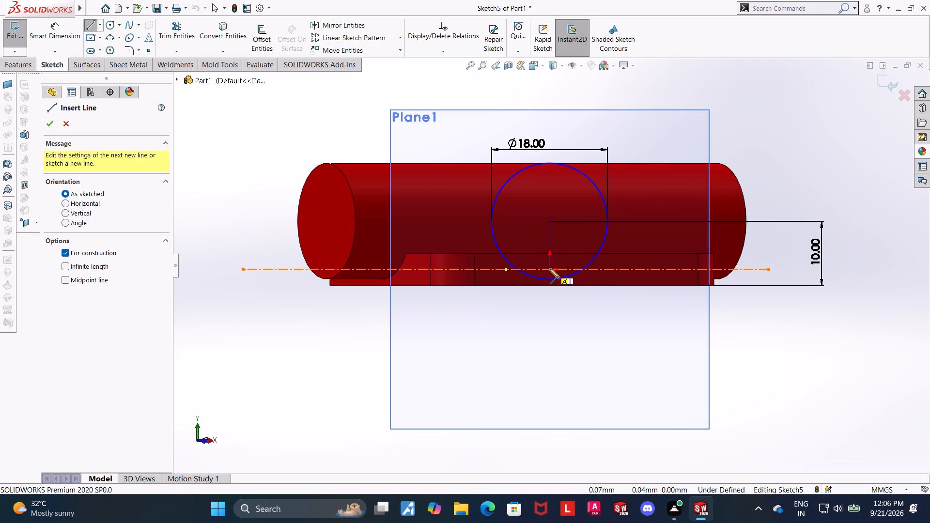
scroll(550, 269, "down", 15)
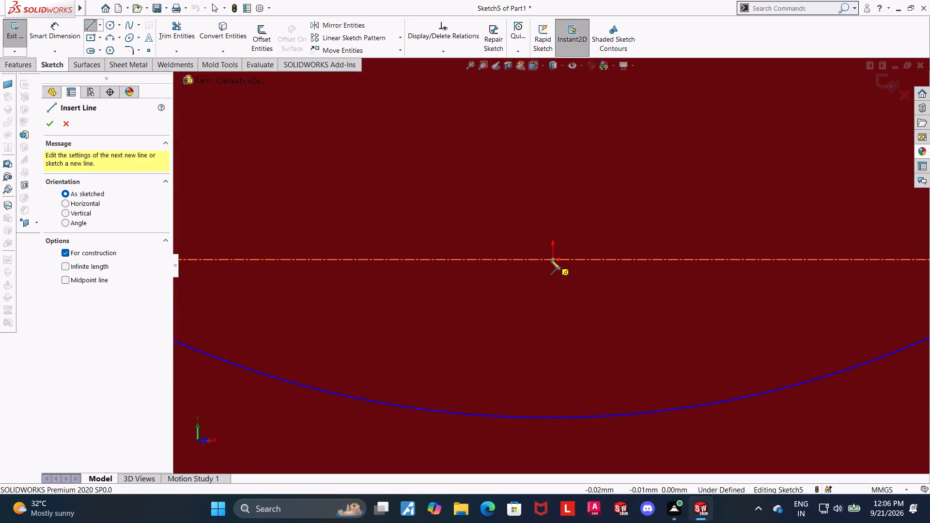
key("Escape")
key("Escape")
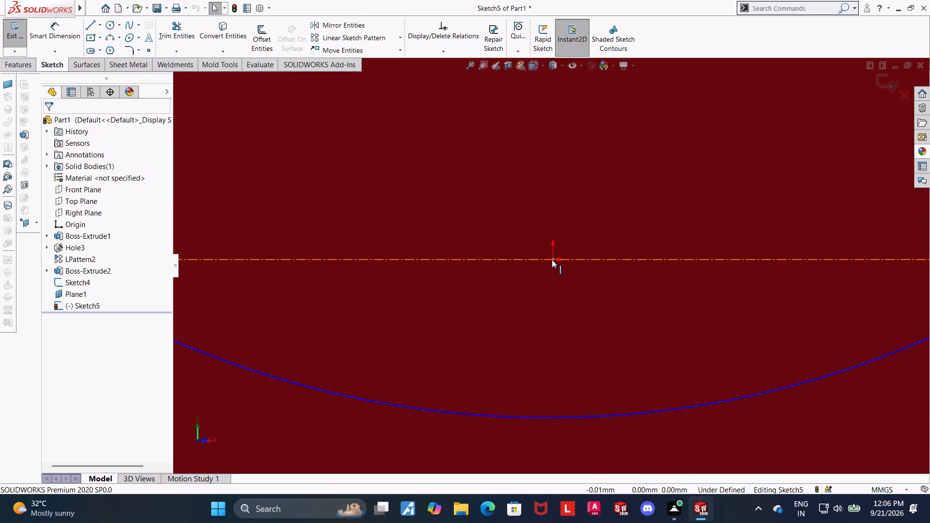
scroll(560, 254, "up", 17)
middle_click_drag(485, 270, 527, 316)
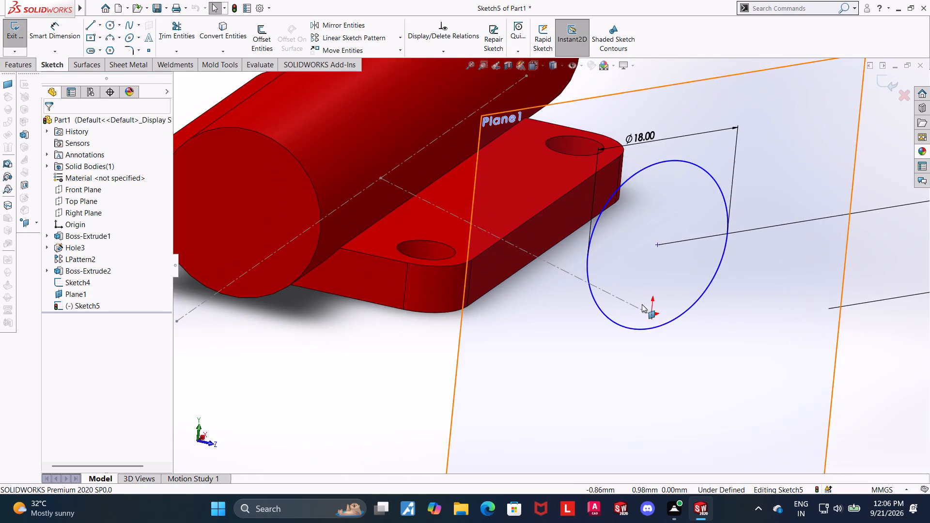
Add a vertical relation between the angled centerline's endpoint at the sketch origin and the circle's center, and close the sketch.
scroll(631, 294, "down", 14)
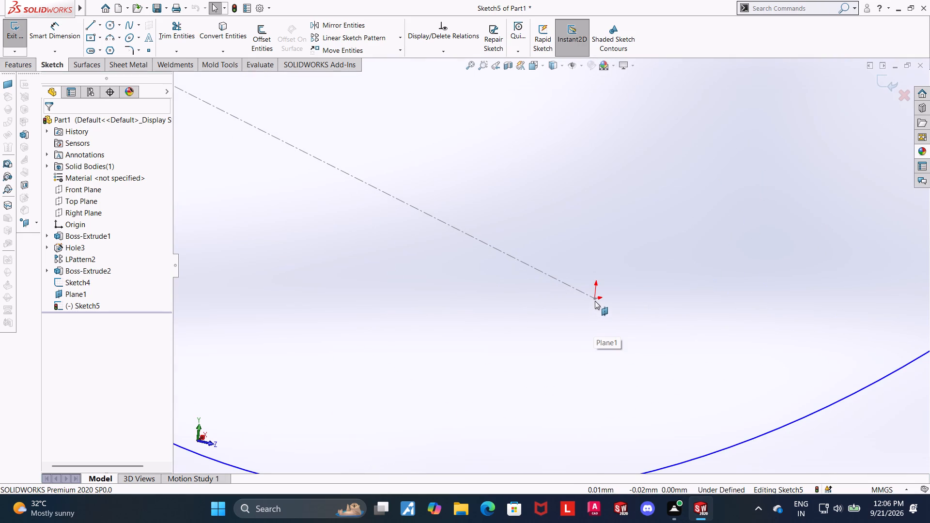
left_click(594, 299)
scroll(594, 299, "up", 15)
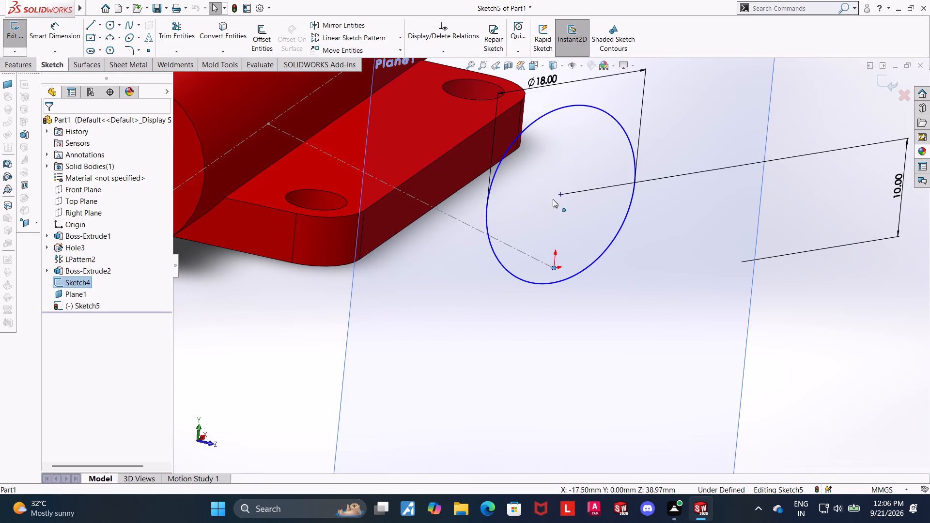
left_click(560, 196, "ctrl")
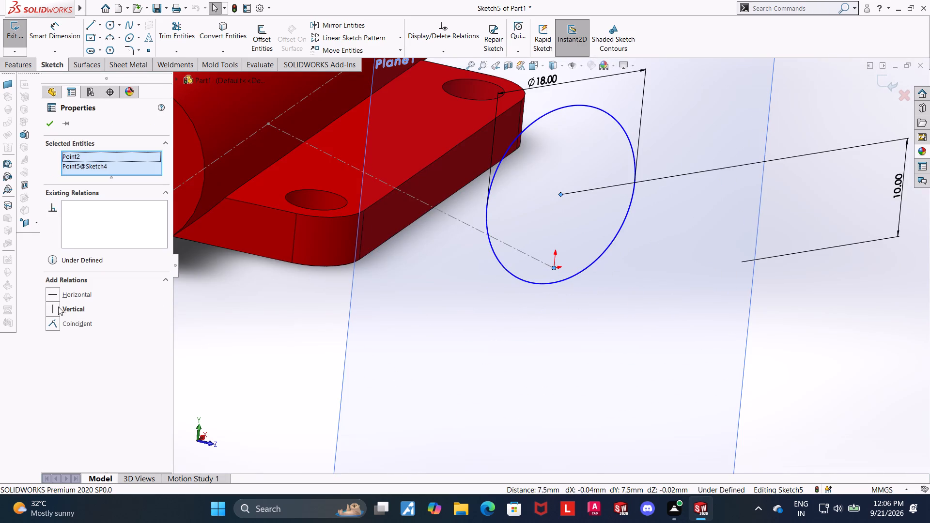
left_click(50, 308)
left_click(50, 129)
key("Escape")
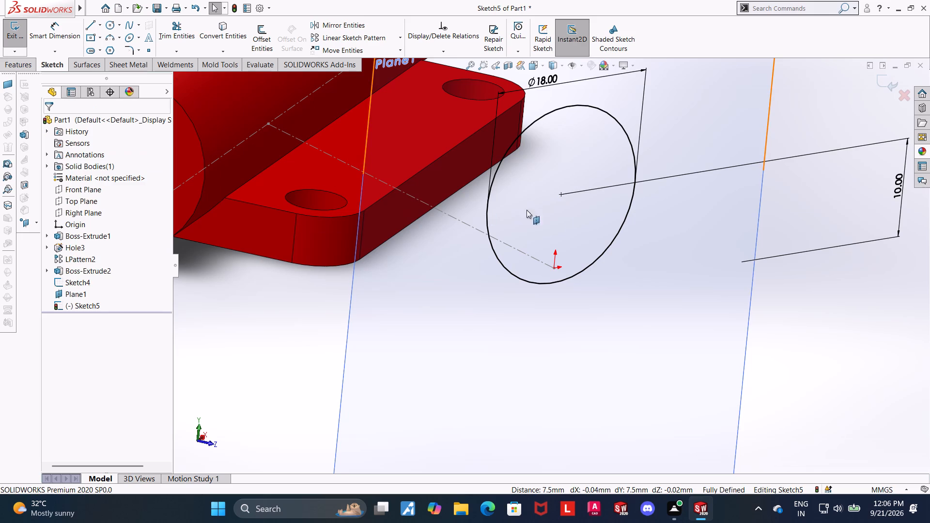
key("Escape")
left_click(886, 81)
Extrude the 18 mm circle sketch in the reversed direction up to the existing cylinder's surface, with Merge result on.
scroll(765, 168, "up", 3)
middle_click_drag(773, 183, 780, 192)
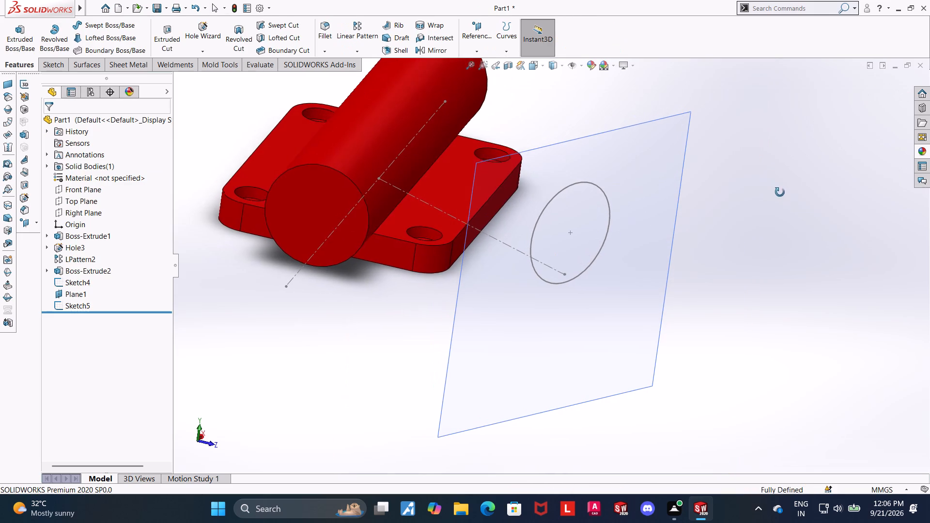
middle_click_drag(780, 192, 780, 193)
left_click(16, 26)
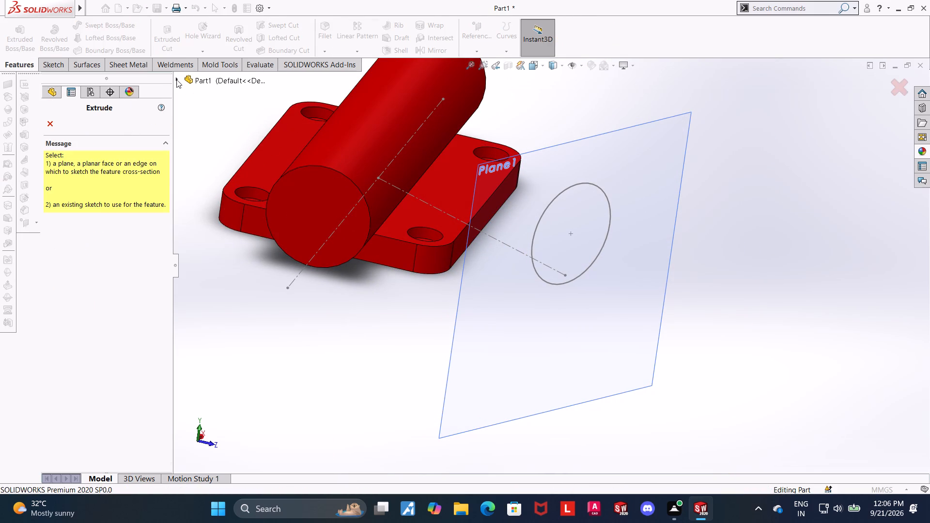
left_click(176, 79)
left_click(205, 263)
middle_click_drag(275, 326, 303, 344)
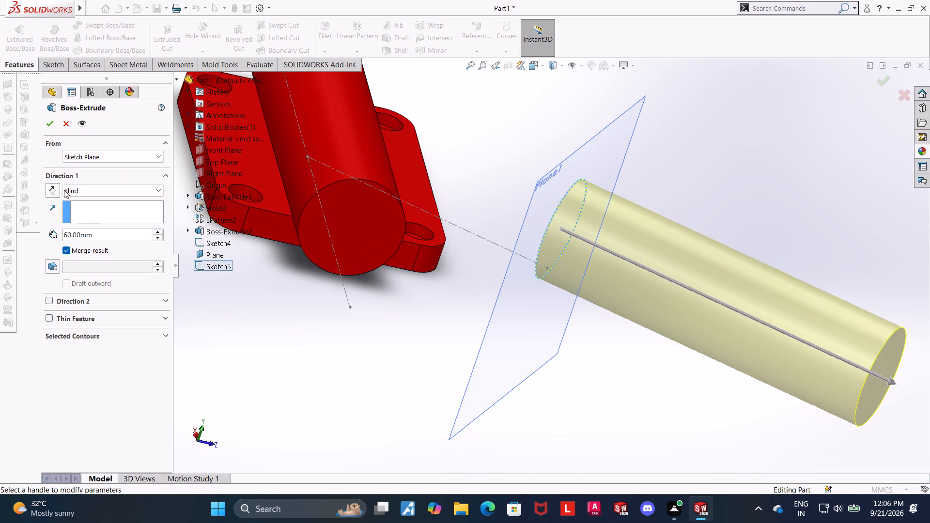
left_click(49, 182)
left_click(55, 187)
middle_click_drag(284, 338, 262, 350)
left_click(96, 155)
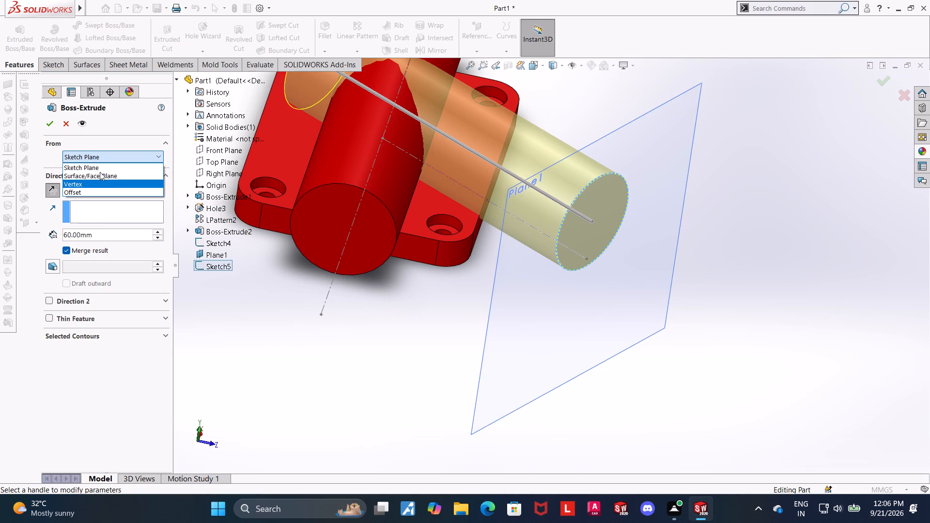
left_click(208, 261)
left_click(102, 195)
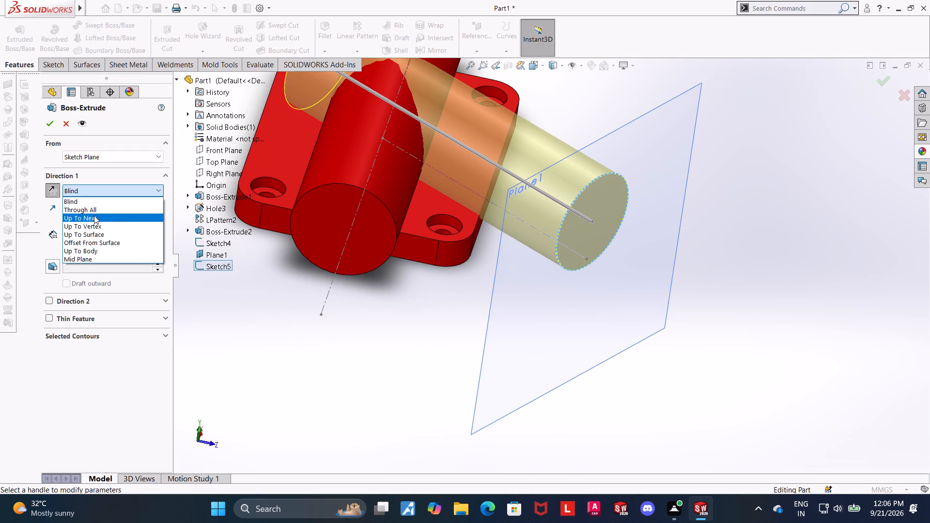
left_click(100, 233)
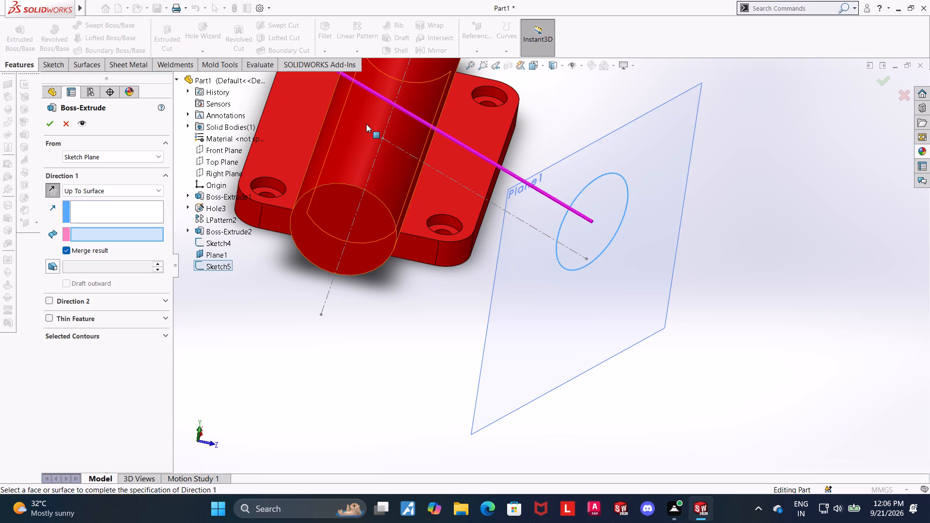
left_click(366, 124)
scroll(382, 161, "up", 5)
left_click(53, 127)
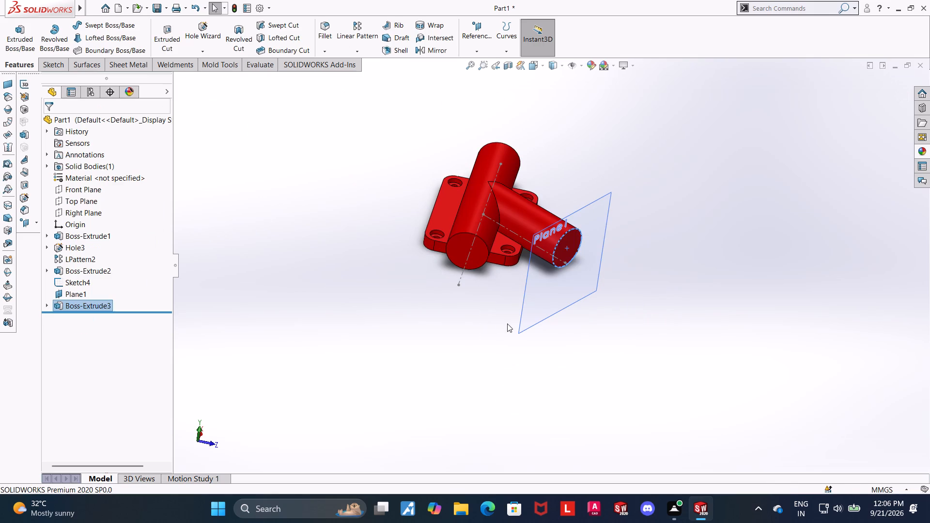
Examine the joined cylinders and the underside of the base plate from several angles.
left_click(507, 324)
scroll(546, 208, "down", 3)
middle_click_drag(433, 327, 443, 131)
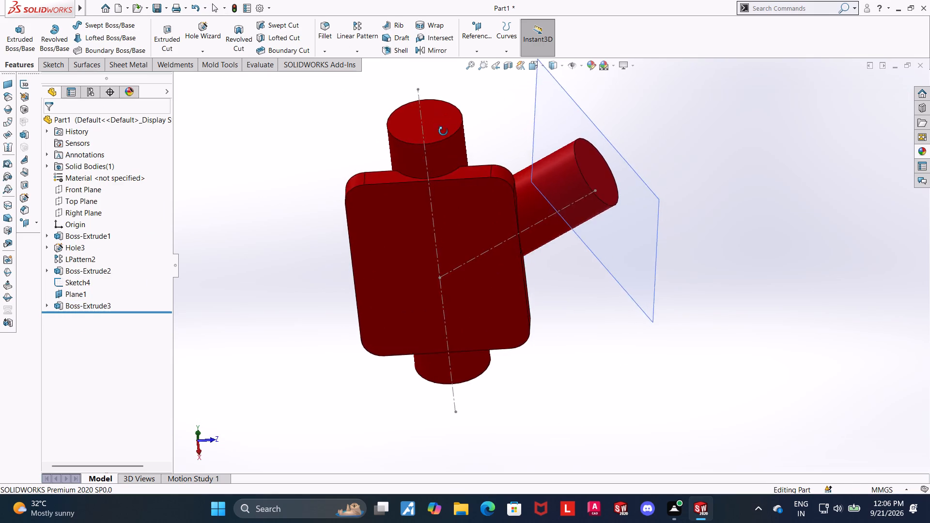
middle_click_drag(443, 131, 445, 206)
middle_click_drag(446, 268, 435, 308)
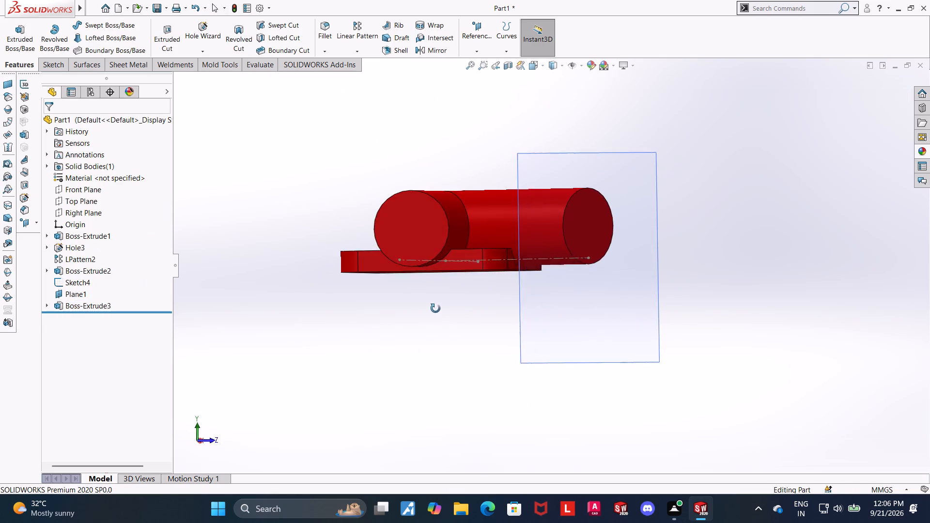
middle_click_drag(435, 308, 443, 302)
scroll(442, 269, "down", 1)
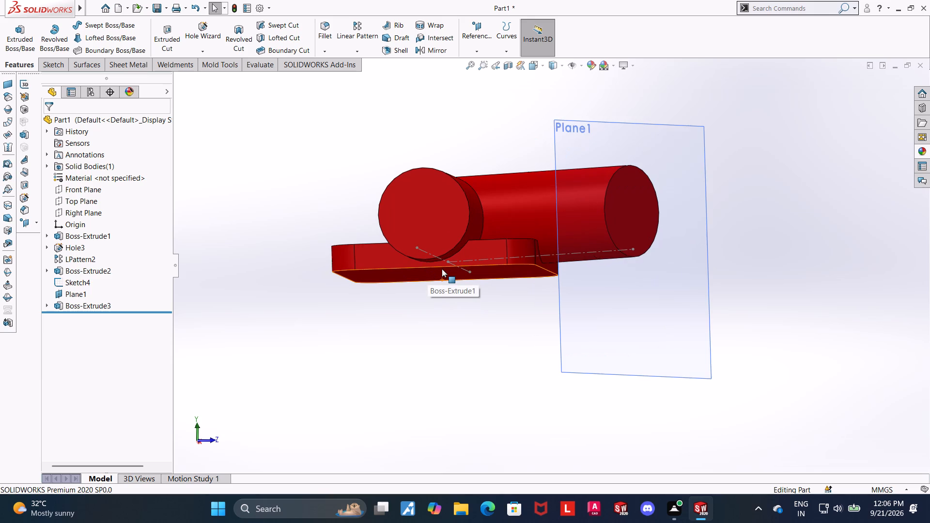
scroll(493, 314, "up", 2)
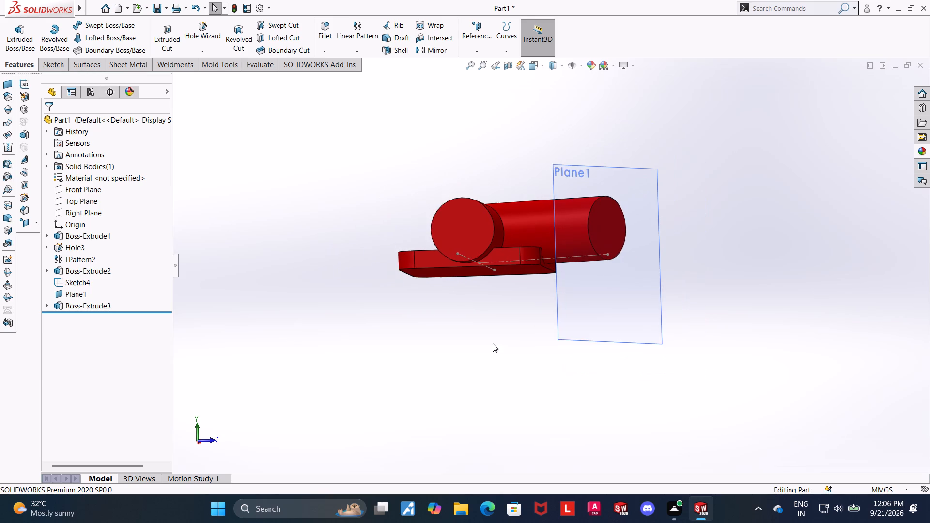
middle_click_drag(492, 367, 488, 424)
scroll(488, 422, "down", 1)
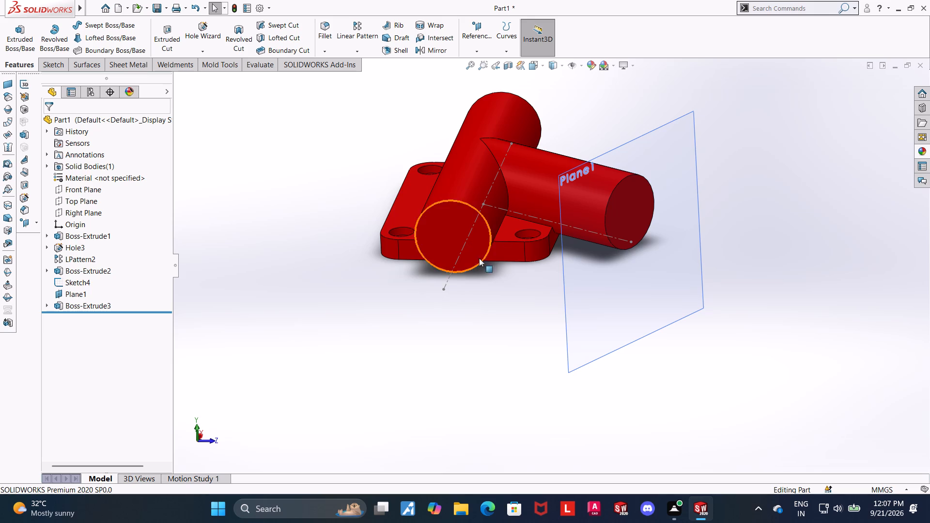
middle_click_drag(524, 273, 534, 167)
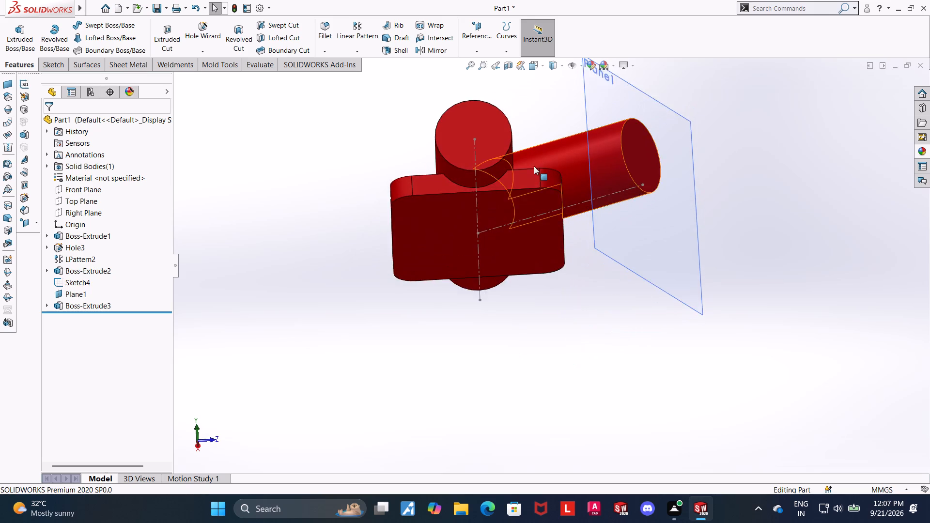
scroll(534, 166, "up", 1)
left_click(503, 241)
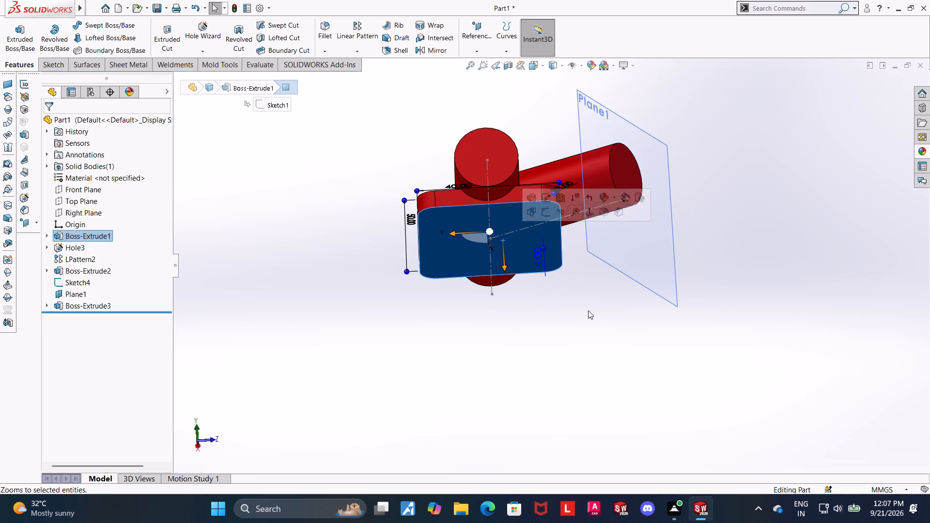
left_click(588, 311)
middle_click_drag(420, 241, 406, 357)
scroll(410, 353, "up", 1)
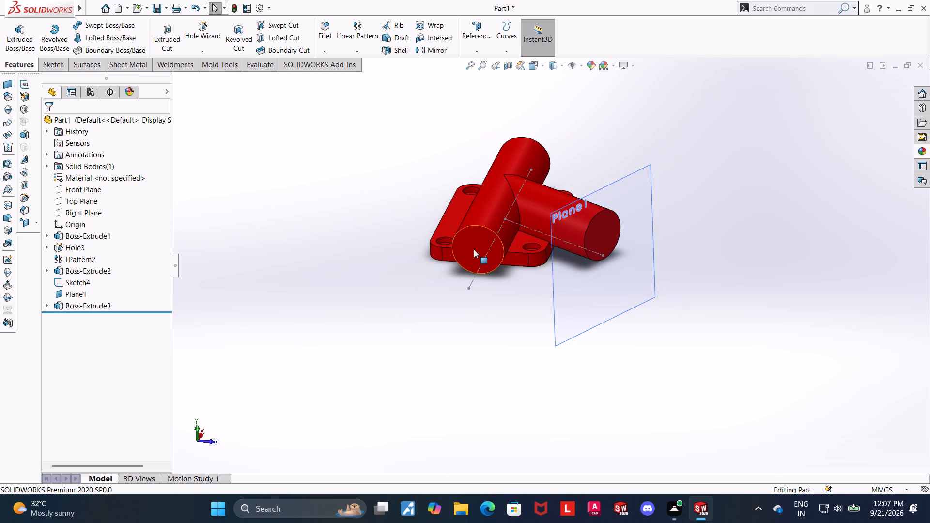
Start a new sketch on the Right Plane and view it face-on.
left_click(65, 217)
left_click(77, 203)
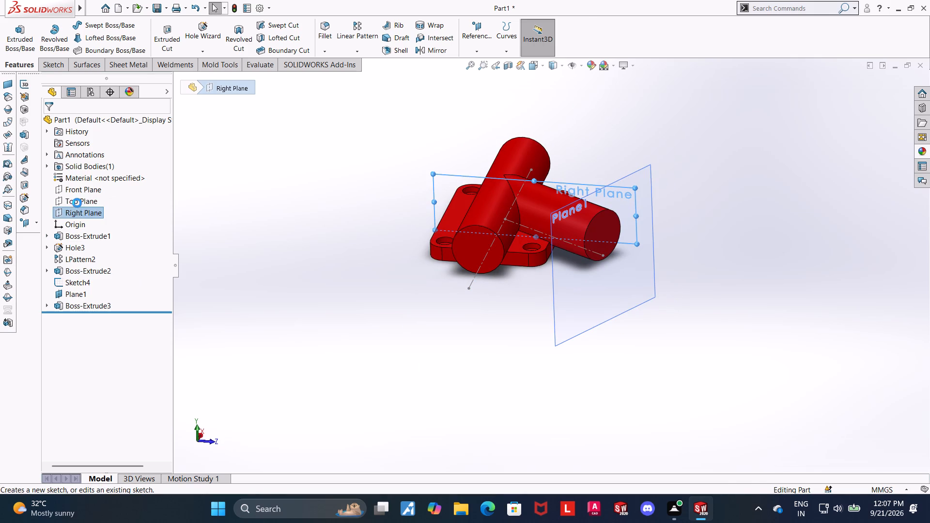
left_click(75, 319)
left_click(103, 302)
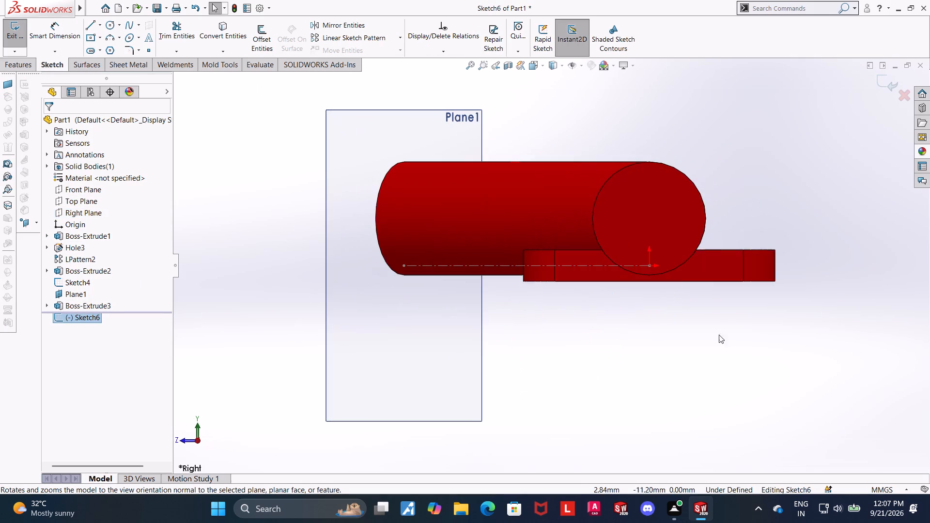
Draw a center rectangle straddling the base plate's bottom edge, centered vertically below the origin.
left_click(90, 40)
scroll(706, 244, "down", 10)
scroll(605, 321, "up", 7)
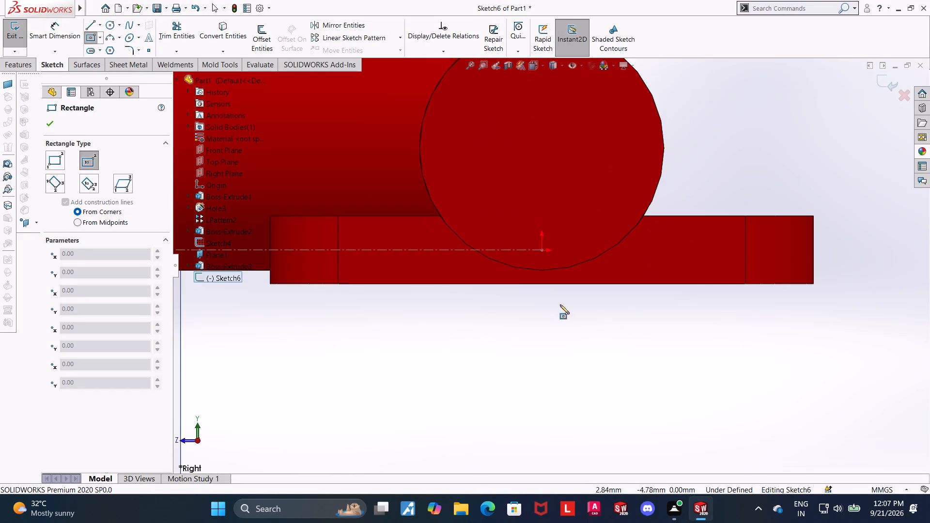
scroll(512, 275, "down", 5)
scroll(553, 289, "up", 4)
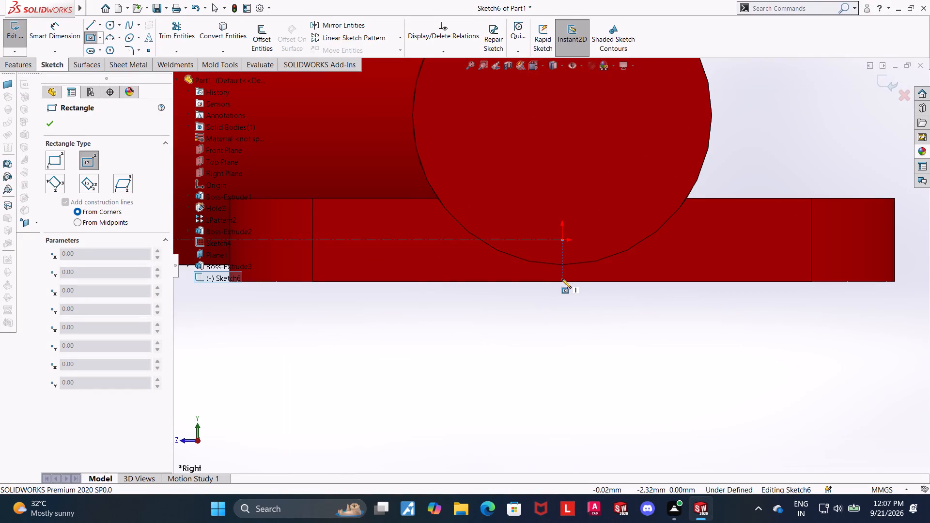
scroll(561, 279, "down", 7)
scroll(545, 295, "up", 2)
left_click(554, 284)
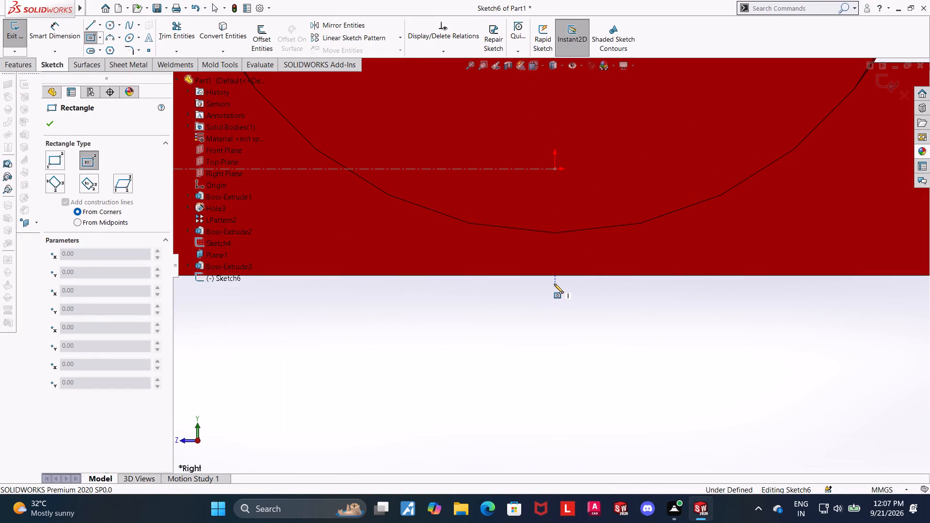
left_click(788, 198)
key("Escape")
key("Escape")
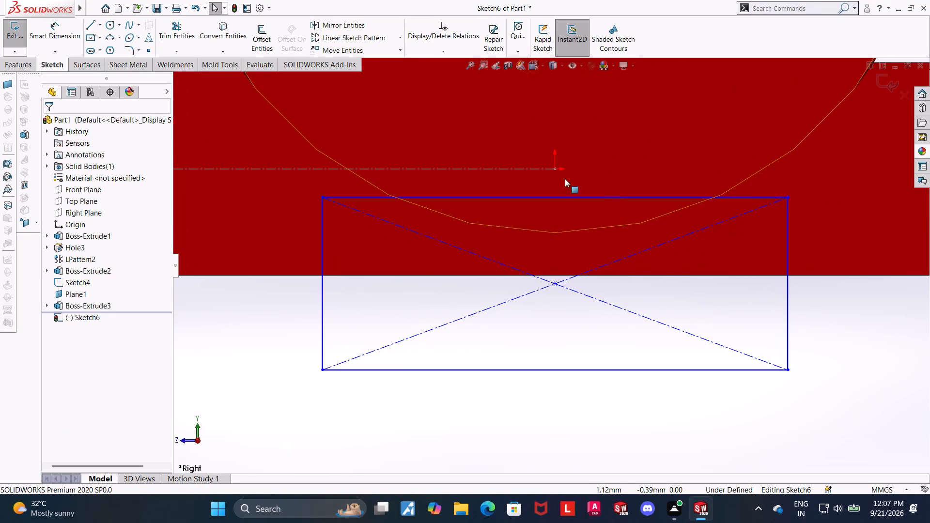
key("Escape")
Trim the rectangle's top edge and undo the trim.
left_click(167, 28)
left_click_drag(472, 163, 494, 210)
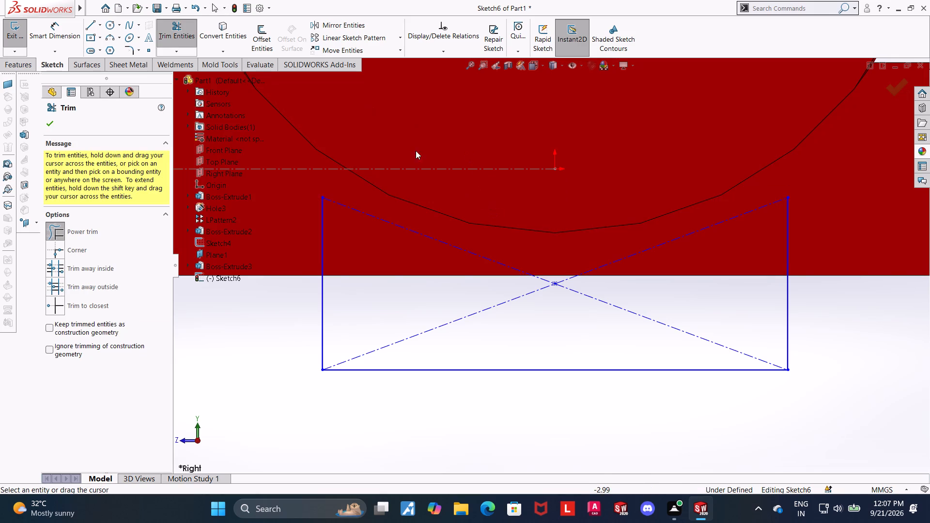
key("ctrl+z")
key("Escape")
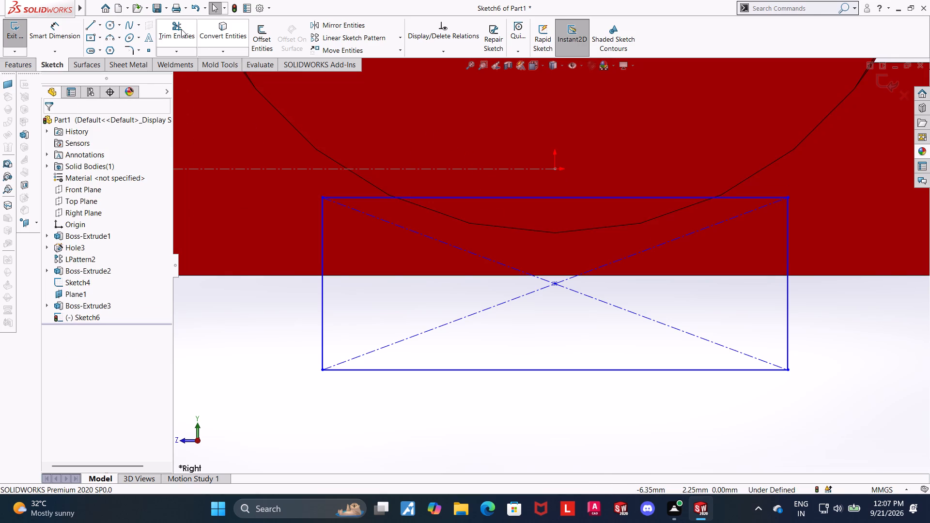
Convert the first cylinder's circular end edge into a sketch circle.
left_click(232, 20)
left_click(316, 149)
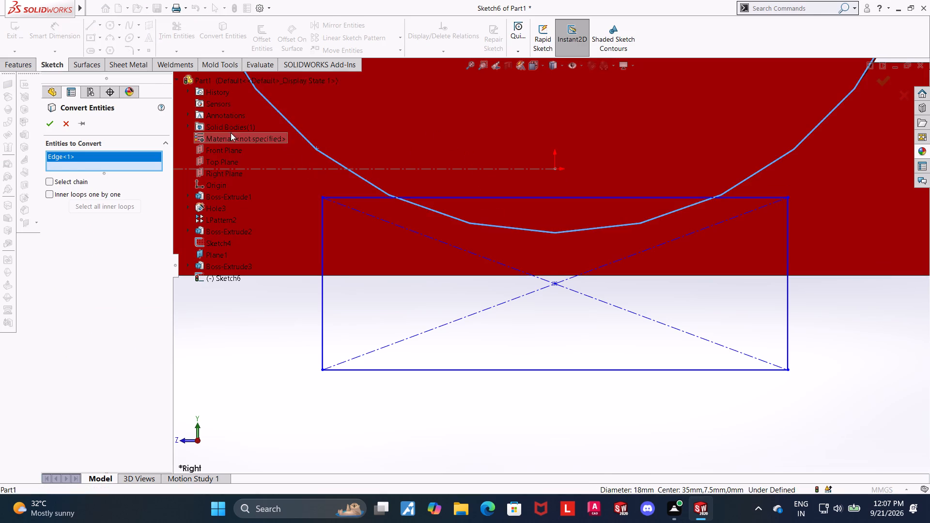
left_click(48, 124)
Trim away the portion of the rectangle's top edge that lies inside the converted circle.
left_click(164, 41)
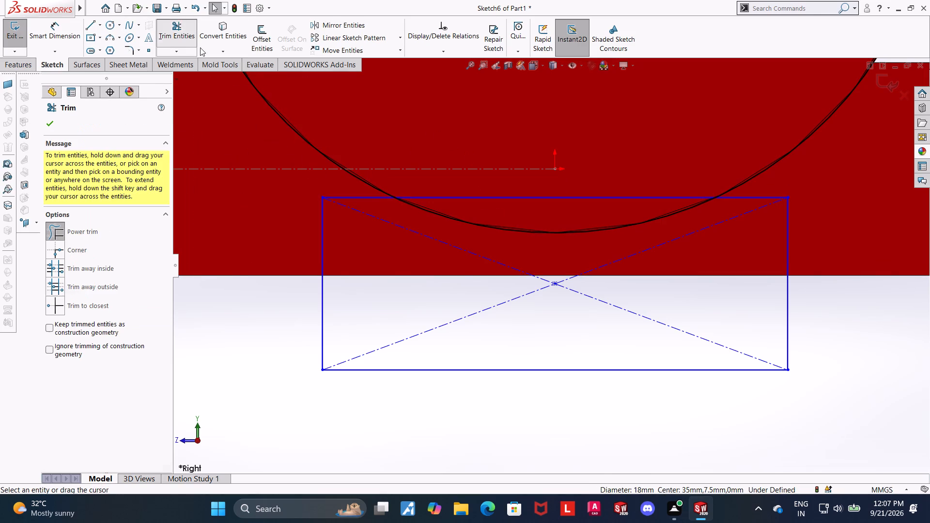
left_click_drag(525, 212, 514, 153)
scroll(503, 155, "up", 7)
key("Escape")
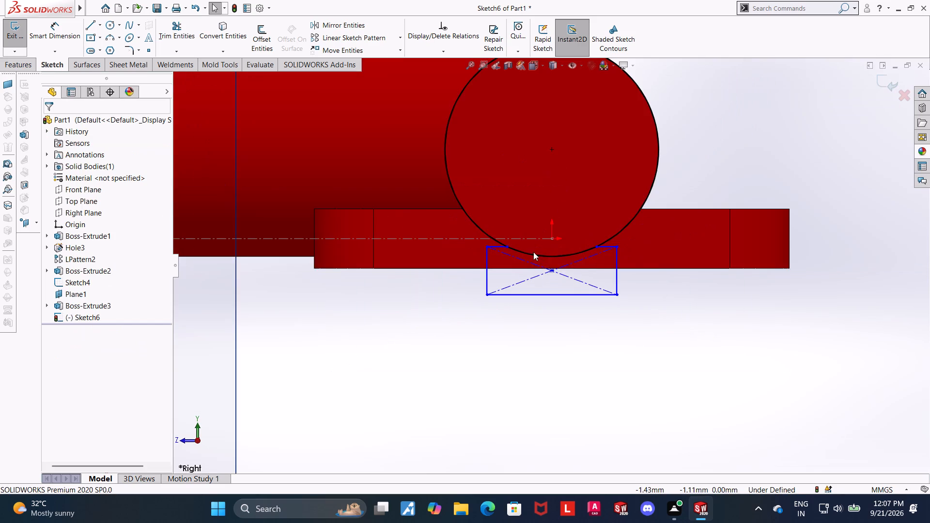
key("Escape")
scroll(535, 252, "down", 4)
key("Escape")
Dimension the rectangle's top edge 2 mm from the base plate's bottom edge.
left_click(50, 32)
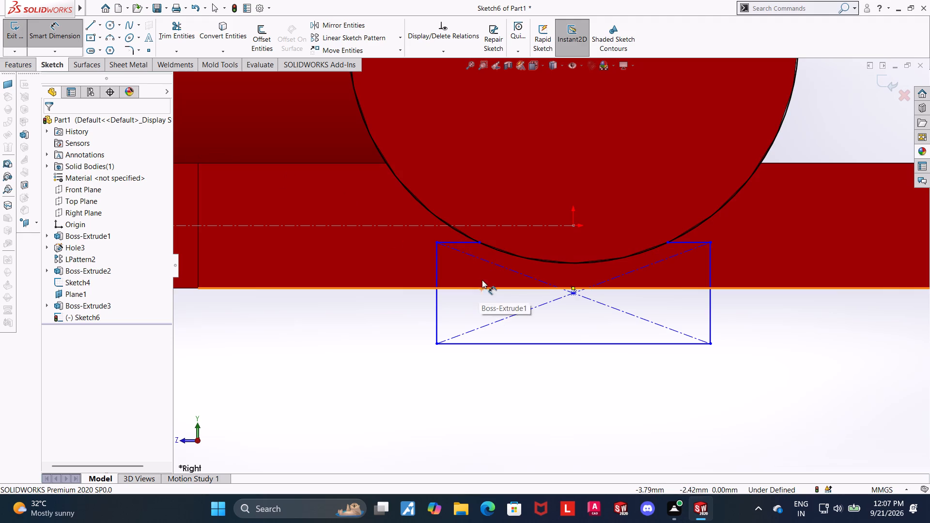
left_click(458, 245)
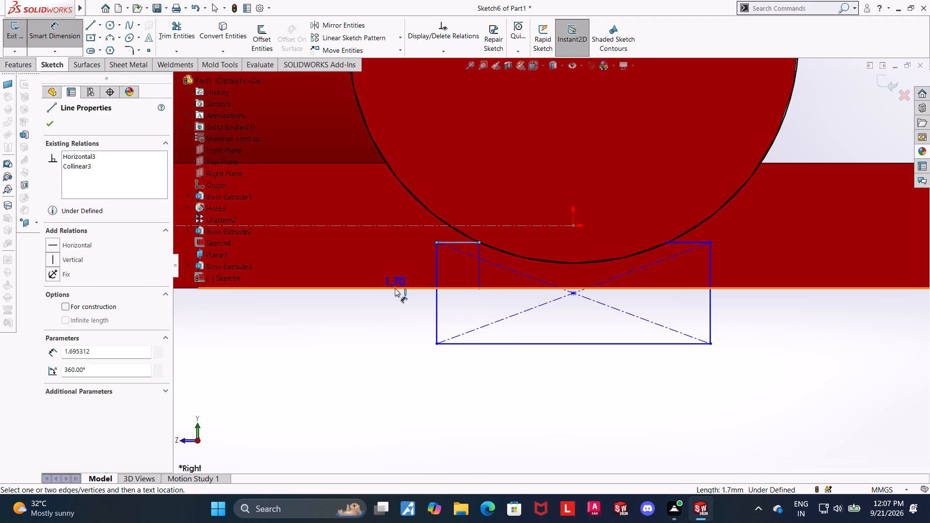
left_click(395, 288, "ctrl")
left_click(375, 270)
key("2")
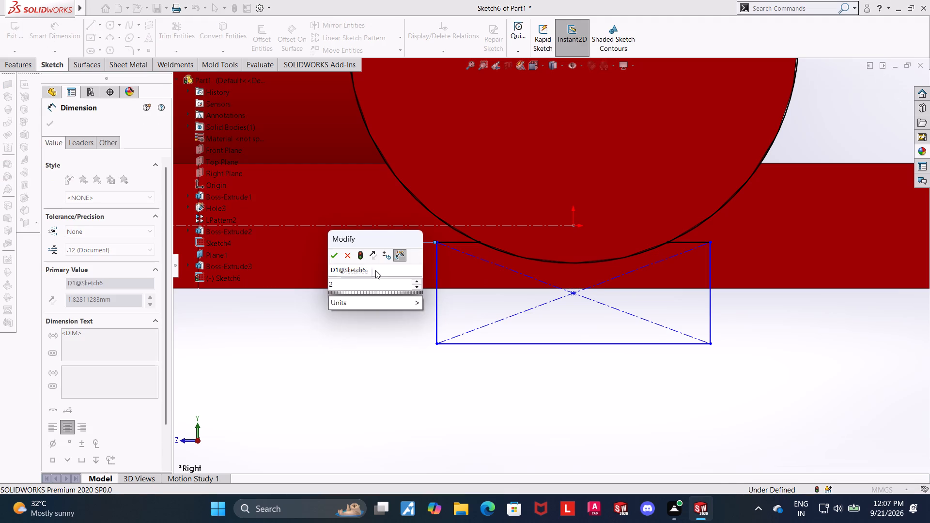
key("Return")
key("Escape")
key("Escape")
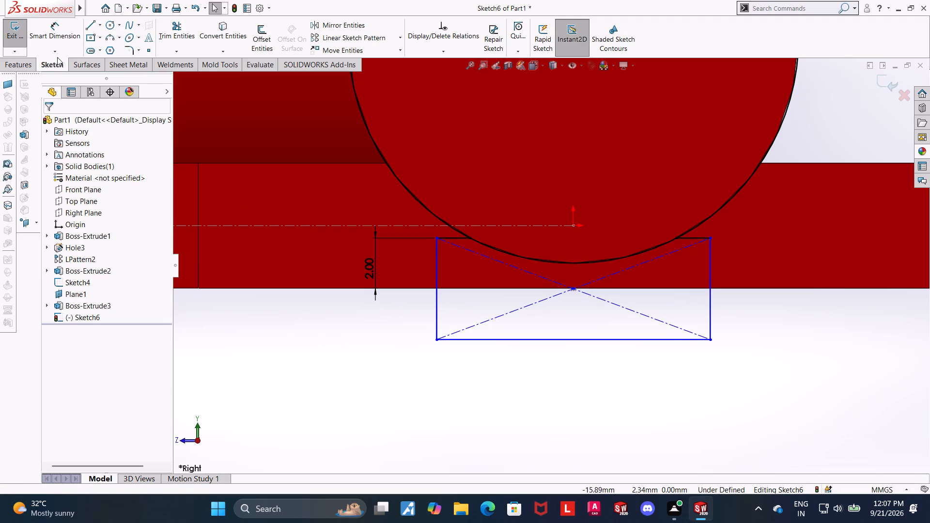
Dimension the rectangle's bottom edge to 15 mm.
double_click(52, 36)
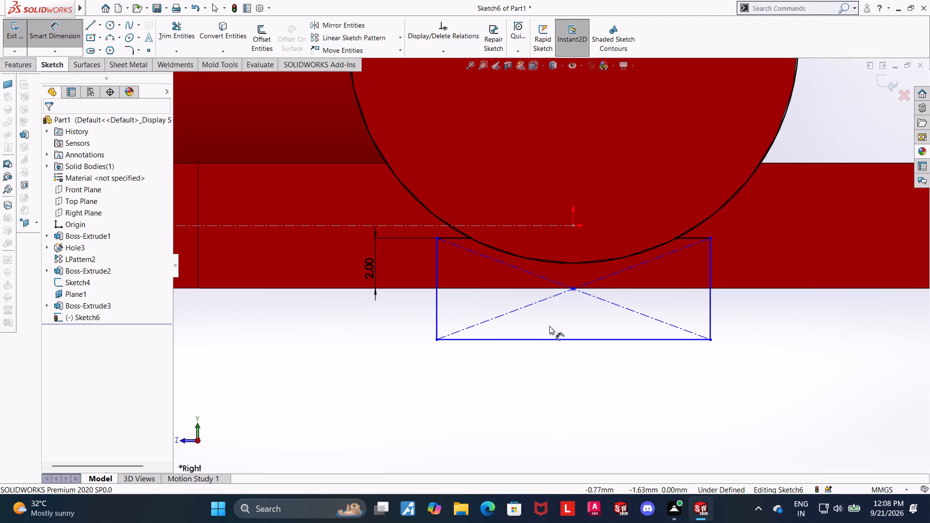
left_click(544, 346)
left_click(544, 341)
left_click(544, 360)
type("15")
key("Return")
key("Escape")
key("Escape")
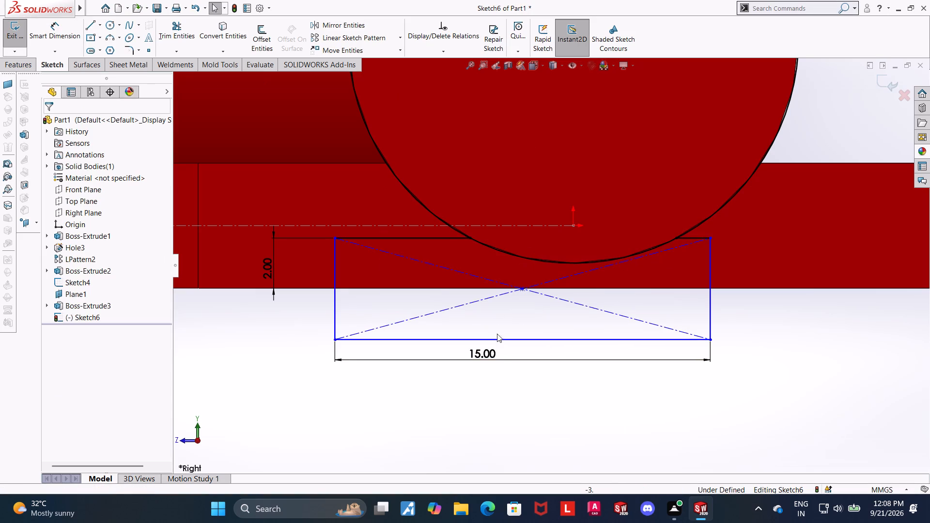
Add a Vertical relation between the midpoint of the rectangle's bottom edge and the origin.
left_click(522, 341)
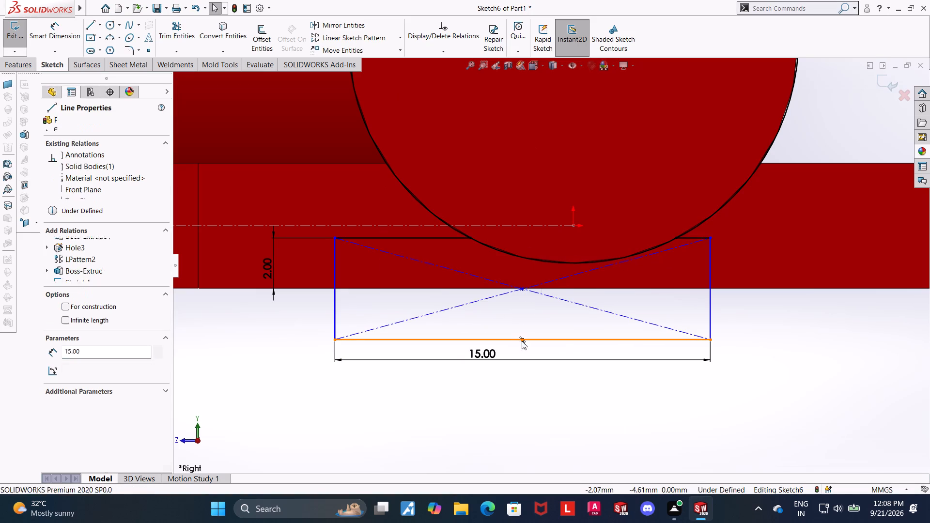
left_click(573, 227, "ctrl")
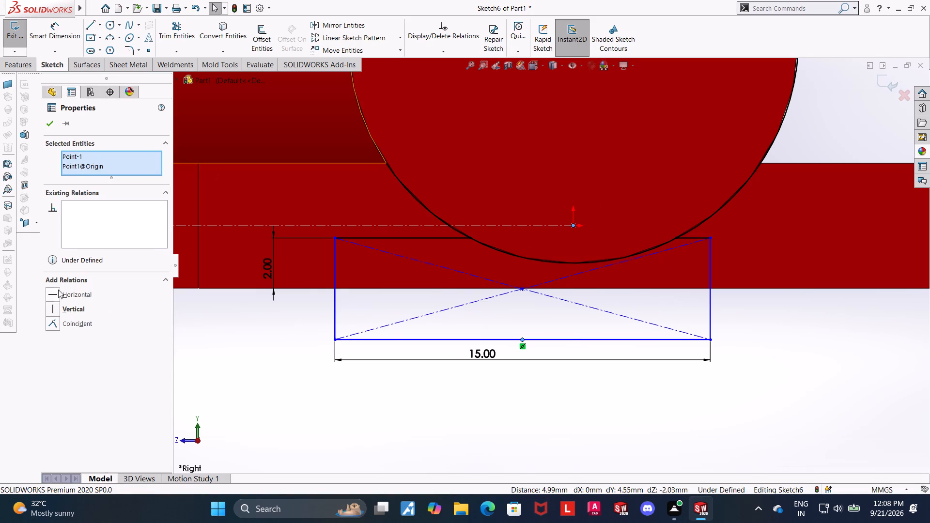
left_click(54, 302)
left_click(44, 127)
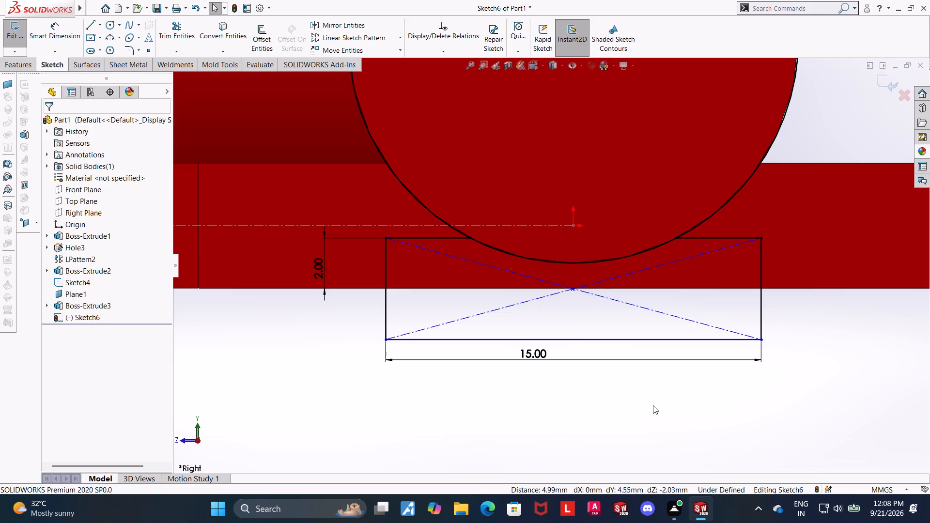
left_click(653, 405)
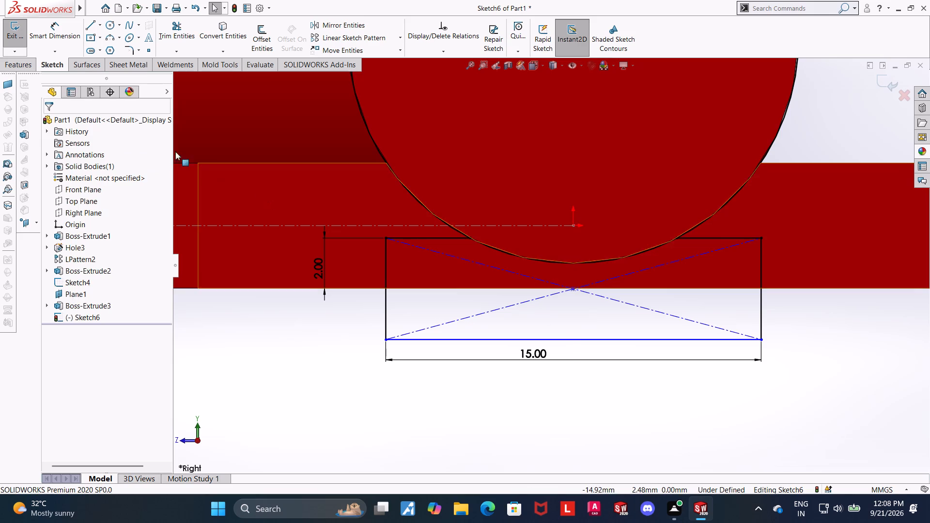
Dimension the rectangle's bottom edge 1 mm below the base plate's bottom edge.
left_click(45, 33)
left_click(496, 340)
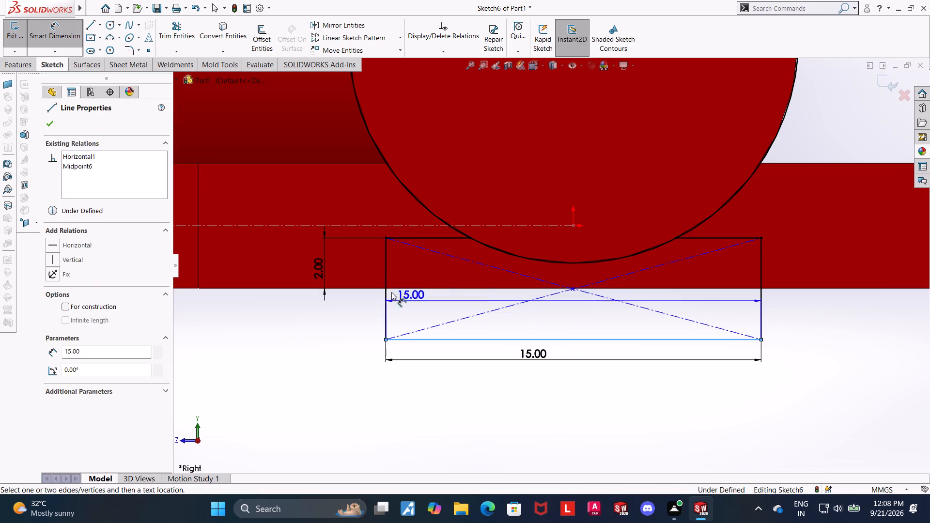
left_click(364, 288)
left_click(338, 319)
key("1")
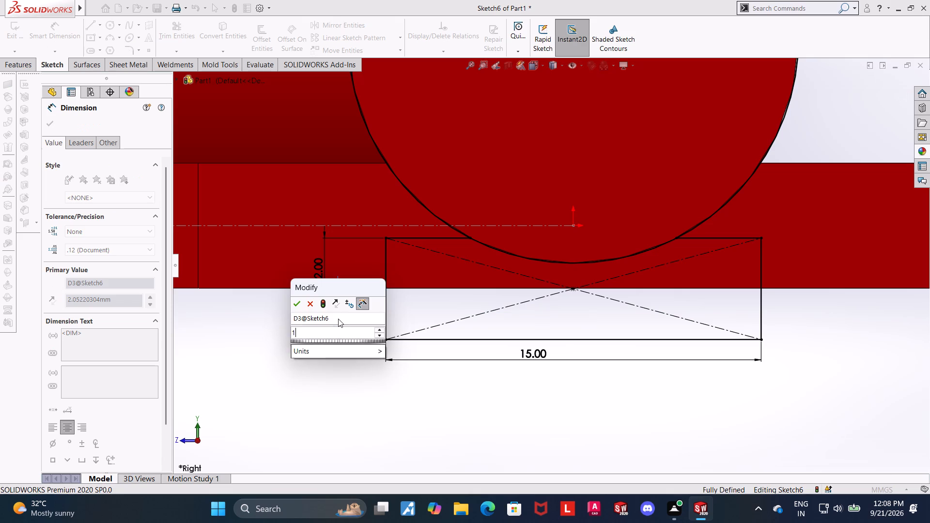
key("Return")
key("Escape")
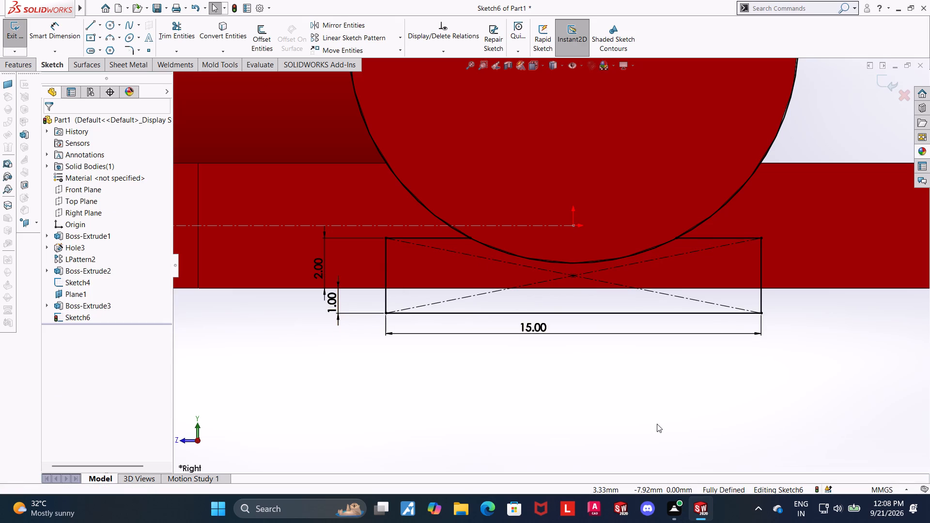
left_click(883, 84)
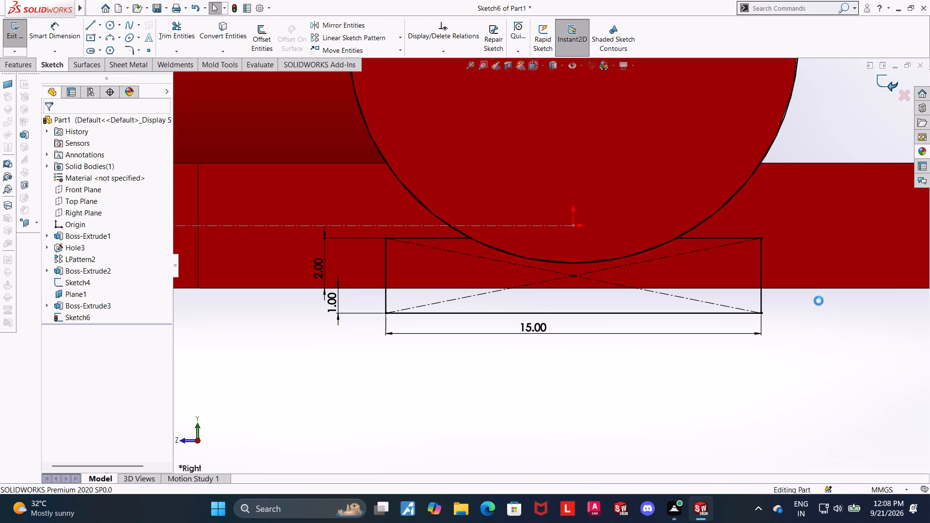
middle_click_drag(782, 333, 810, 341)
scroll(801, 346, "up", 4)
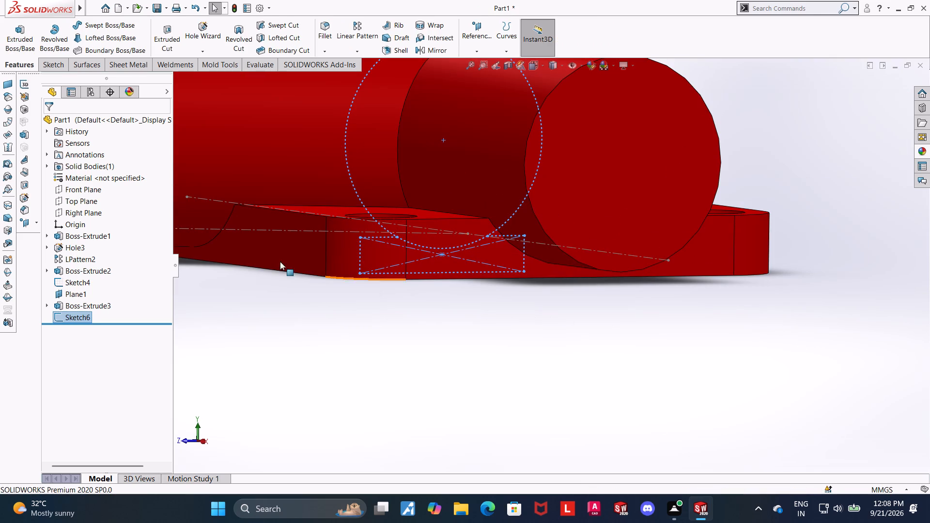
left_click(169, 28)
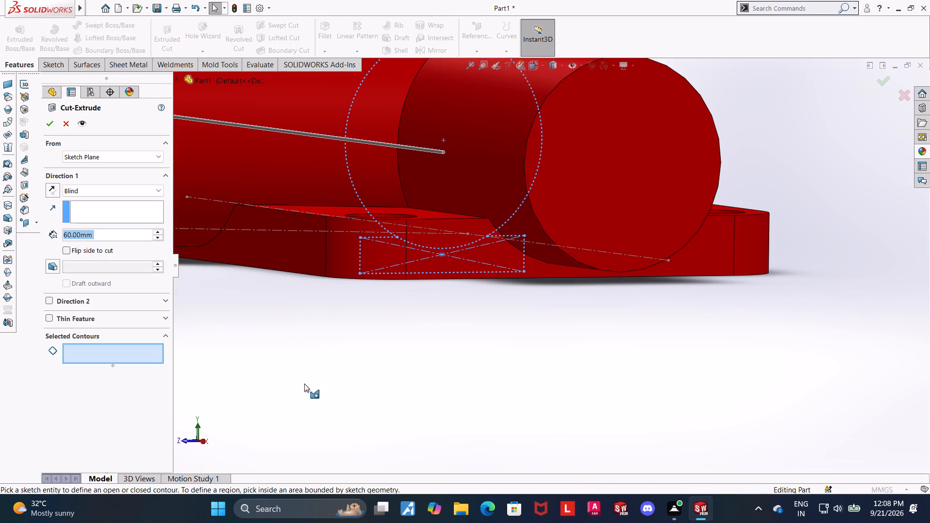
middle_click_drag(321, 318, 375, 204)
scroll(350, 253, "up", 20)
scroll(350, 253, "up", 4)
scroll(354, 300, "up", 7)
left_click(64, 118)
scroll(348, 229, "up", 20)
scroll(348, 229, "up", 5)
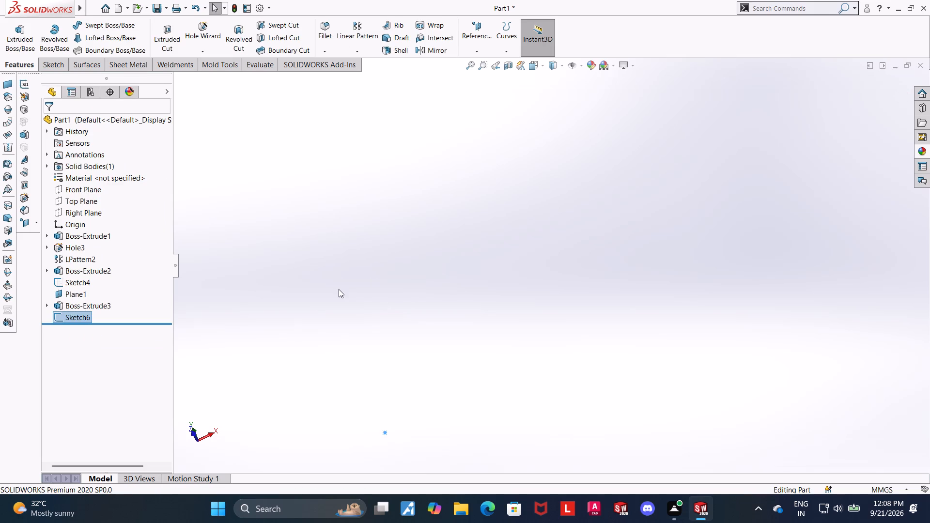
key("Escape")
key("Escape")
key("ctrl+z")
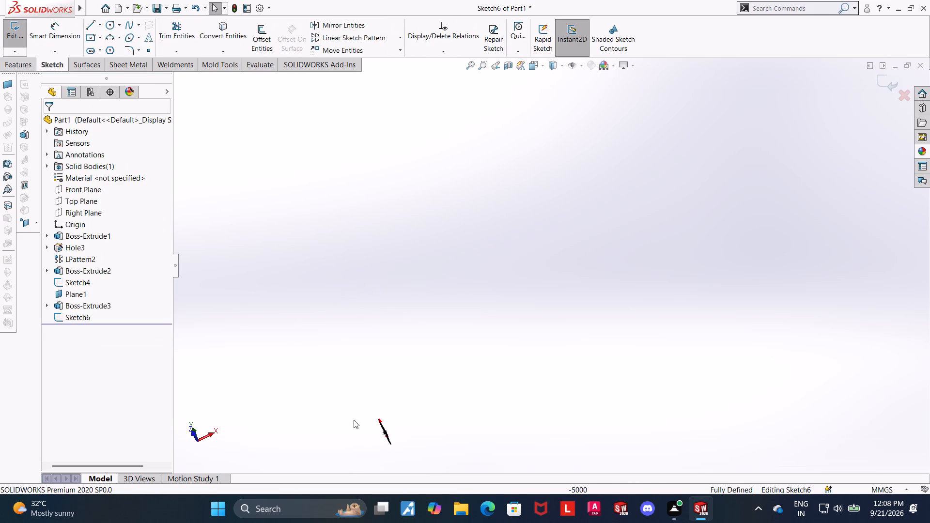
Trim away the upper arc of the converted circle, keeping only the arc within the rectangle, and exit the sketch.
scroll(379, 452, "down", 6)
scroll(468, 323, "down", 17)
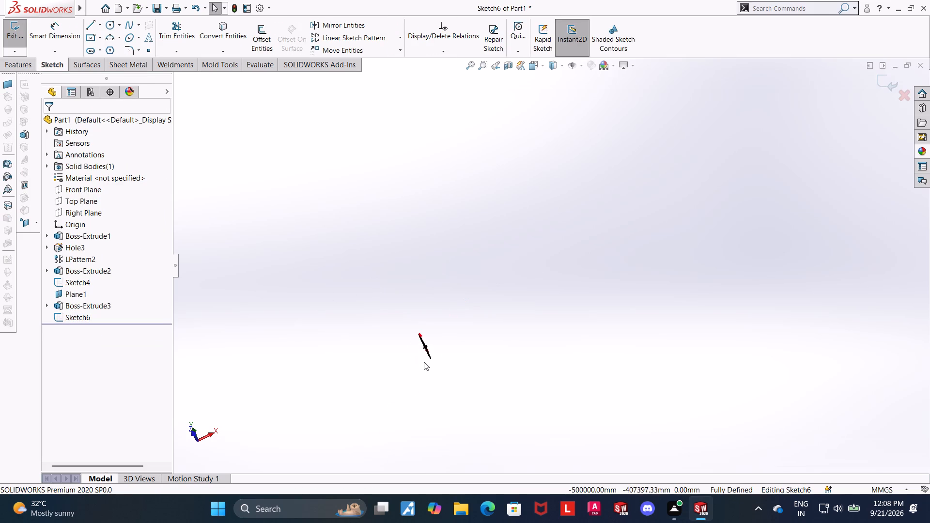
scroll(424, 362, "down", 6)
scroll(501, 249, "down", 7)
scroll(648, 176, "down", 7)
scroll(614, 278, "down", 9)
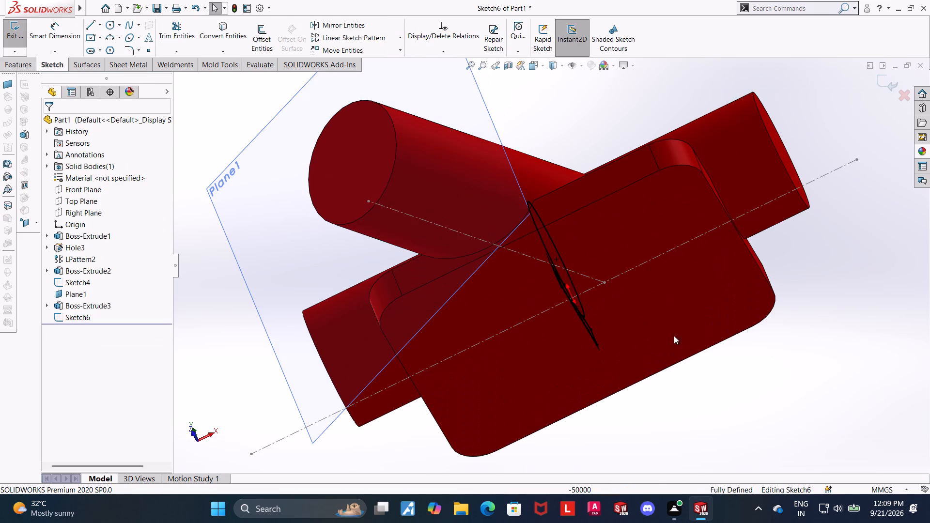
middle_click_drag(690, 380, 652, 479)
scroll(653, 477, "up", 1)
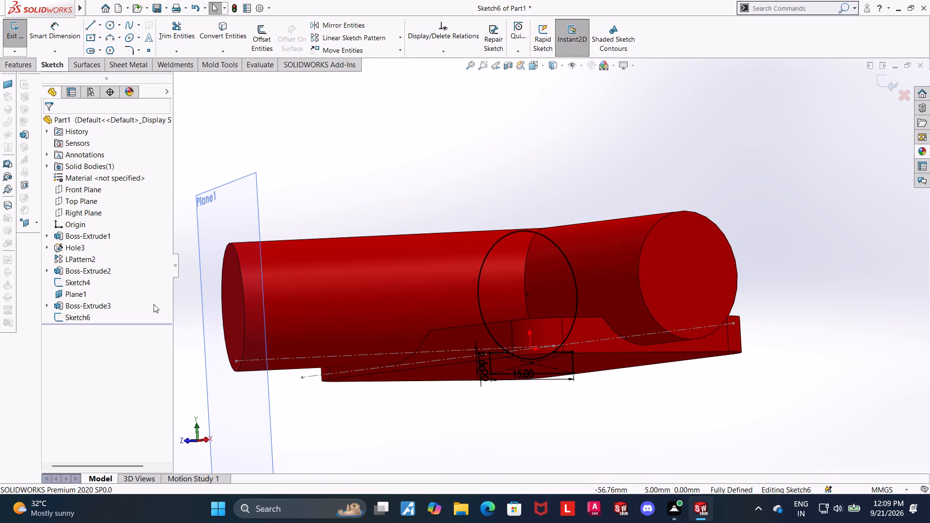
left_click(77, 317)
left_click(101, 304)
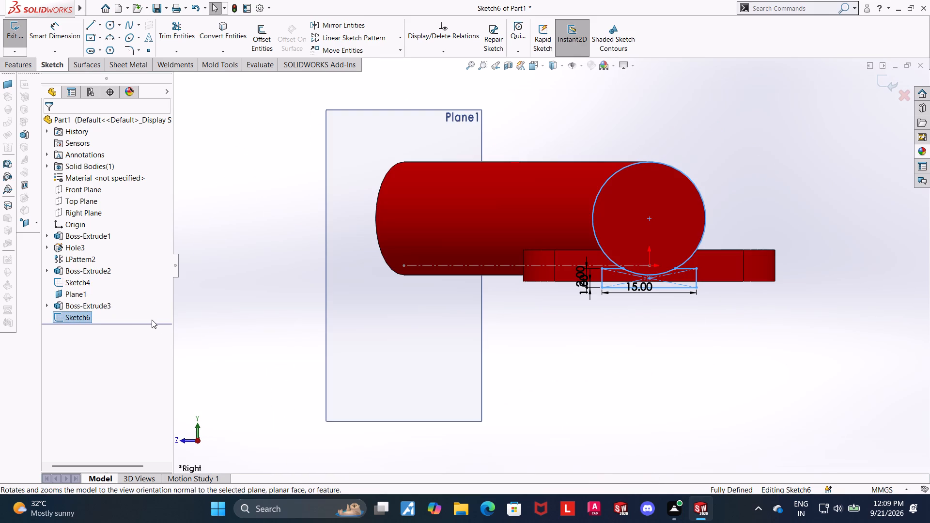
scroll(649, 240, "down", 4)
scroll(687, 126, "up", 3)
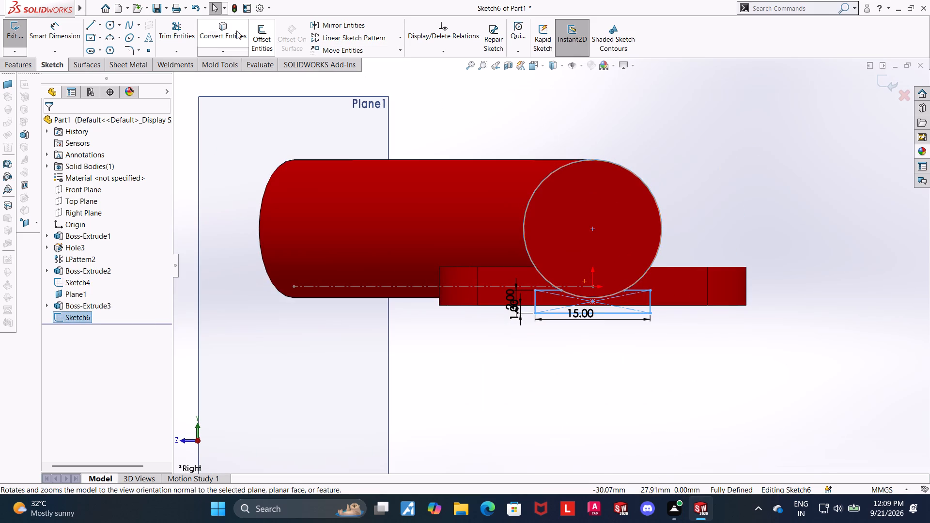
left_click(187, 27)
left_click_drag(600, 195, 569, 116)
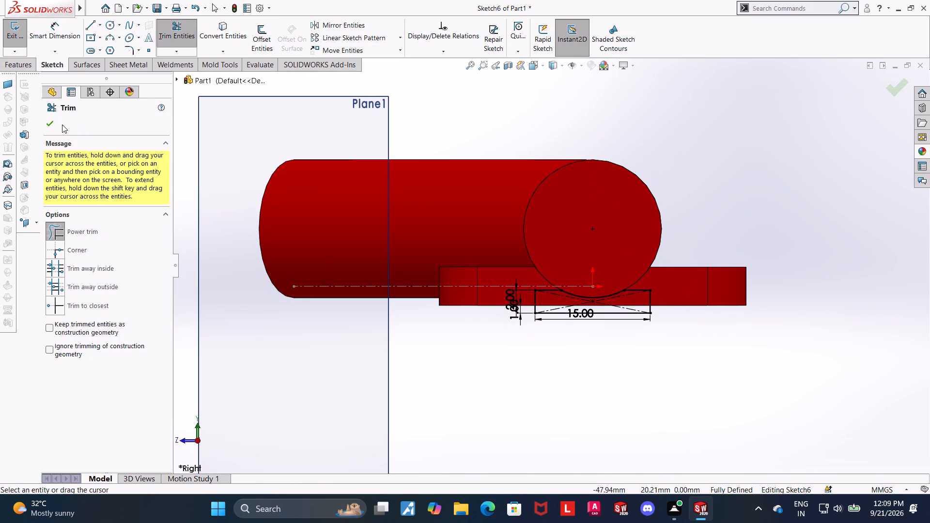
left_click(48, 123)
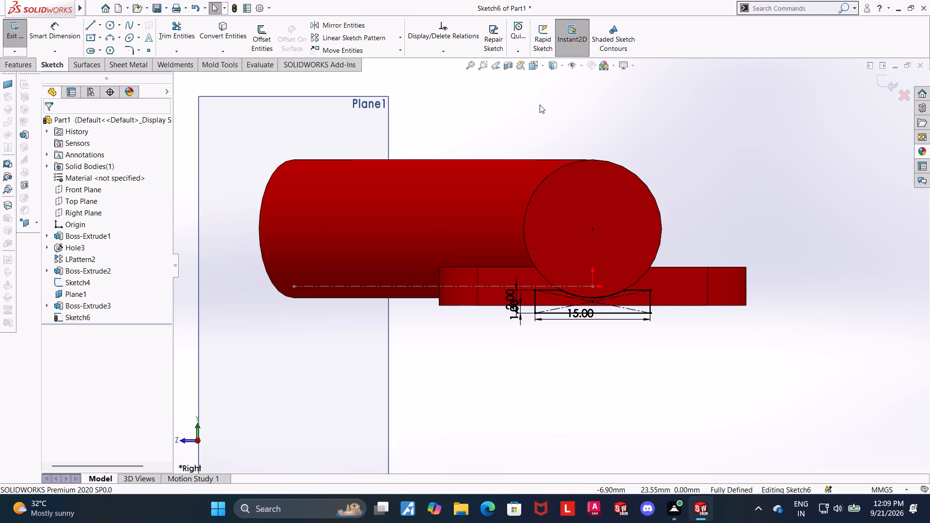
left_click(886, 91)
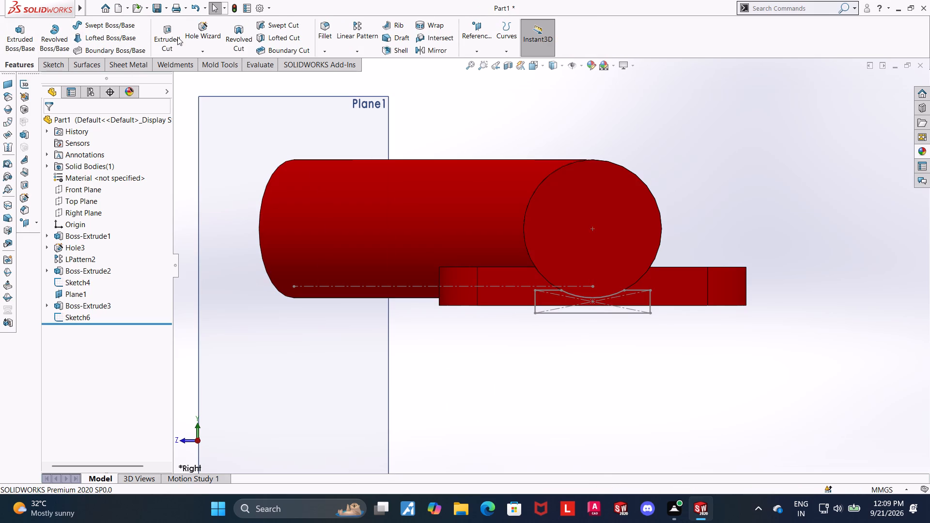
Cut-extrude the arc-topped rectangular profile 45 mm into the base plate's underside, using the Mid Plane end condition.
left_click(177, 37)
left_click(176, 78)
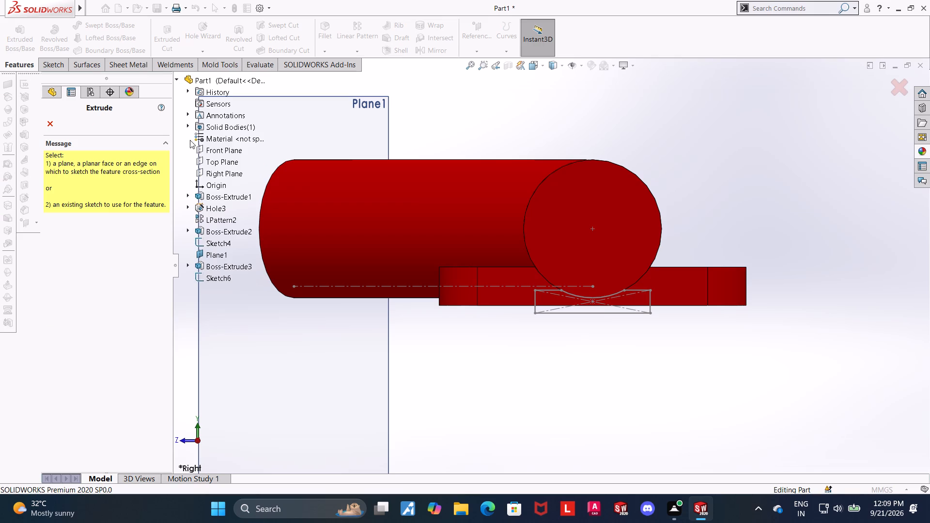
left_click(211, 276)
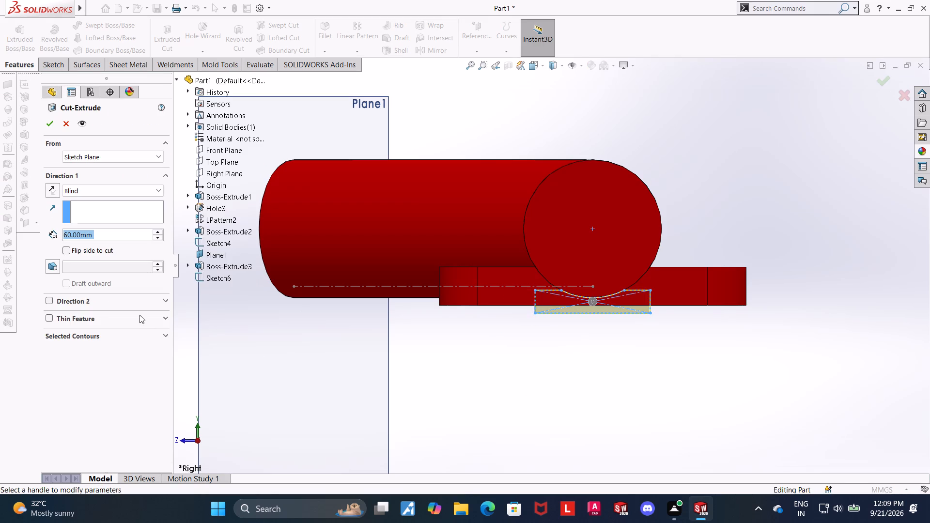
left_click(81, 191)
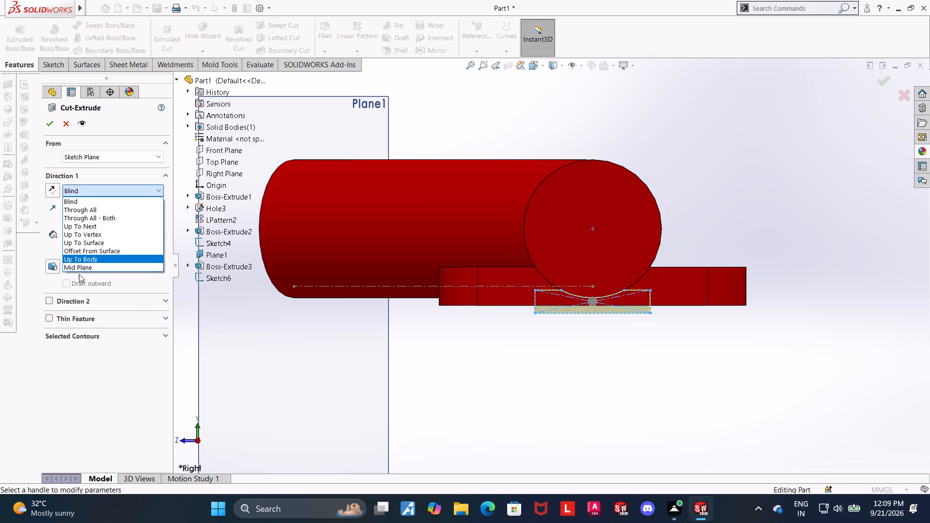
left_click(79, 274)
left_click(111, 238)
left_click_drag(111, 234, 97, 234)
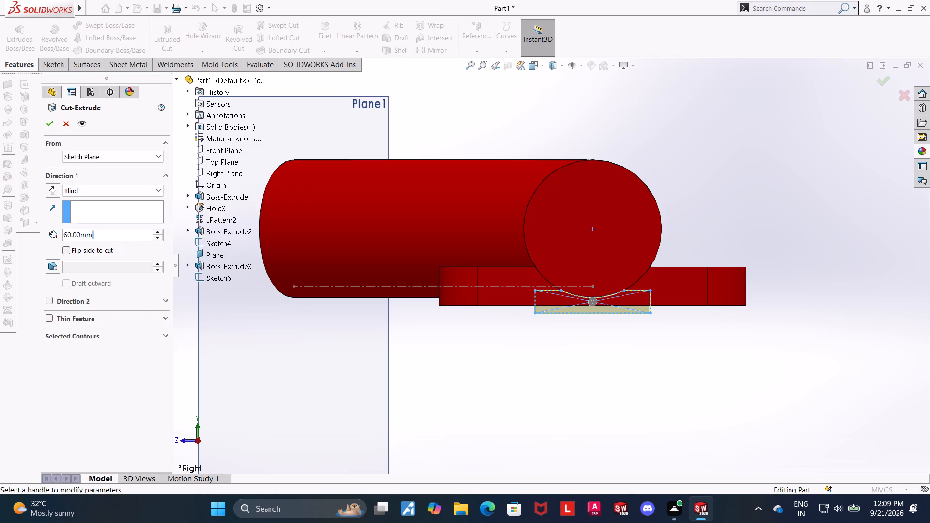
left_click_drag(97, 234, 54, 231)
type("45")
key("Return")
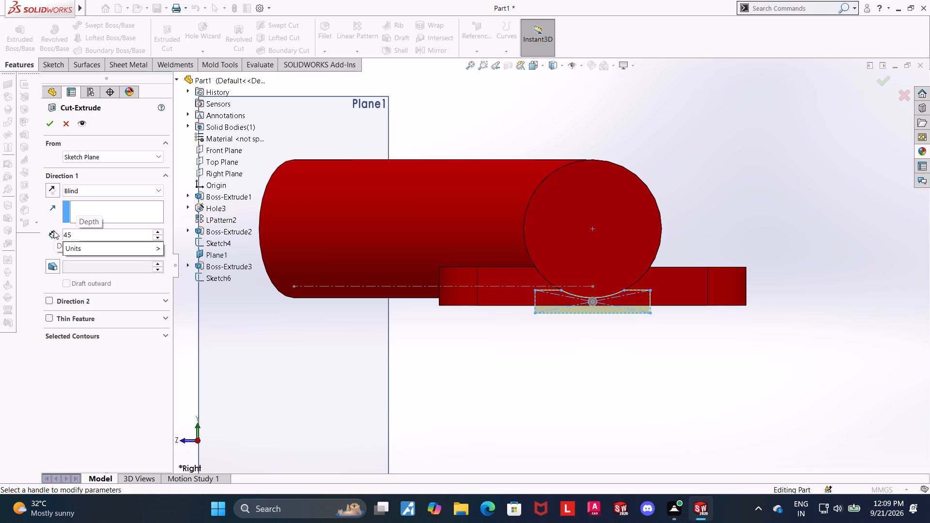
left_click(83, 186)
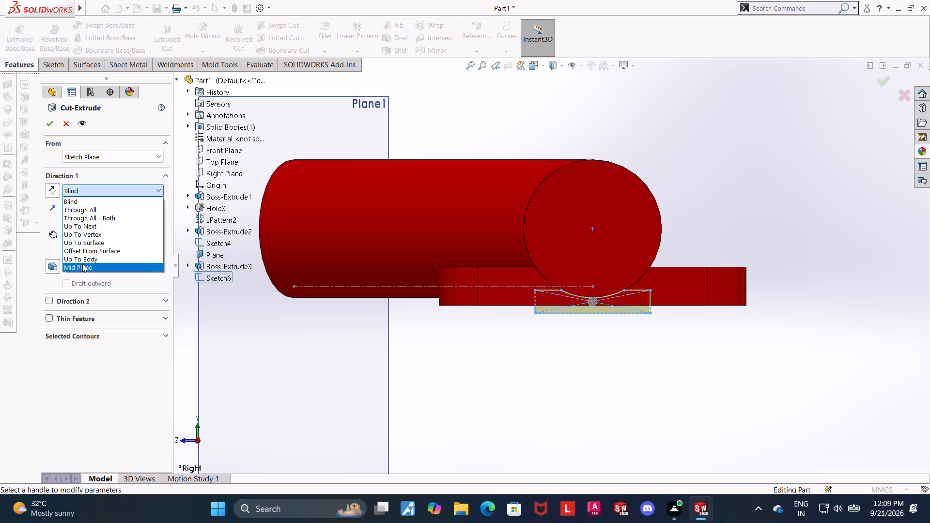
left_click(82, 264)
middle_click_drag(528, 374, 551, 388)
middle_click_drag(553, 388, 574, 401)
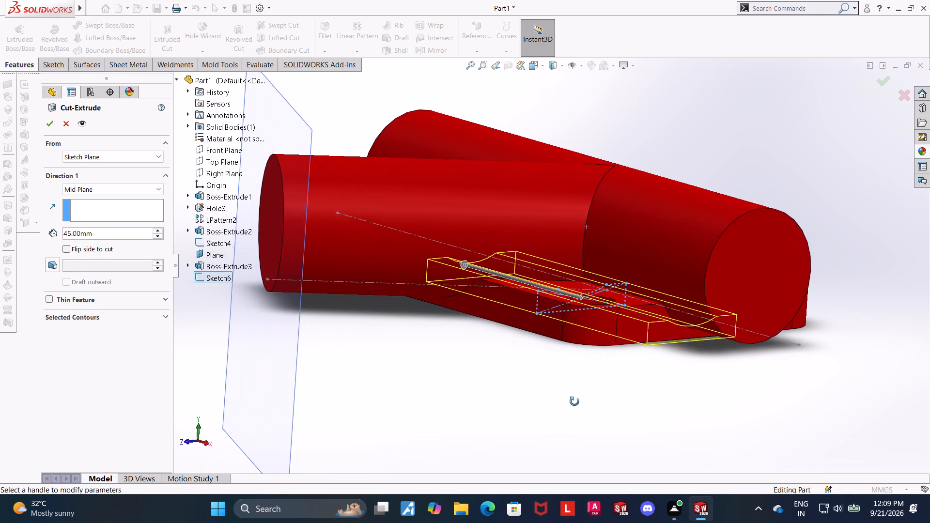
middle_click_drag(574, 401, 577, 402)
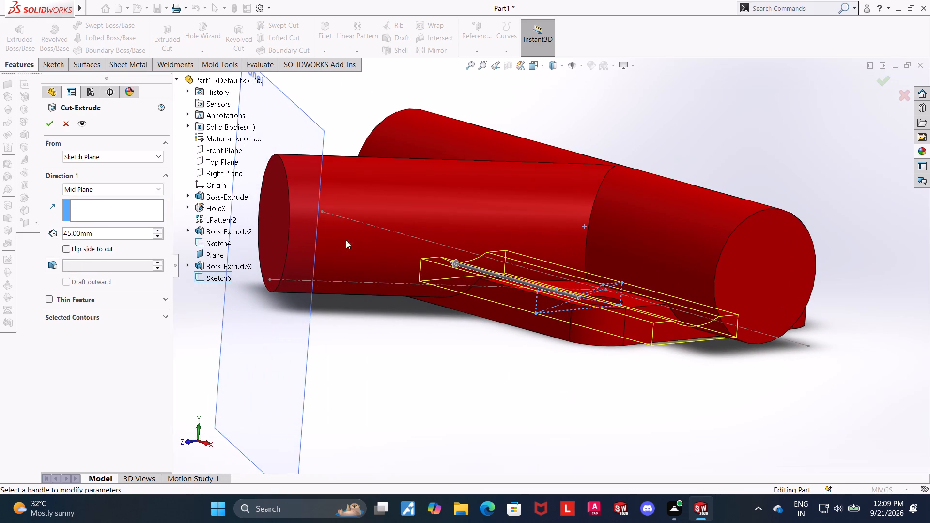
left_click(53, 120)
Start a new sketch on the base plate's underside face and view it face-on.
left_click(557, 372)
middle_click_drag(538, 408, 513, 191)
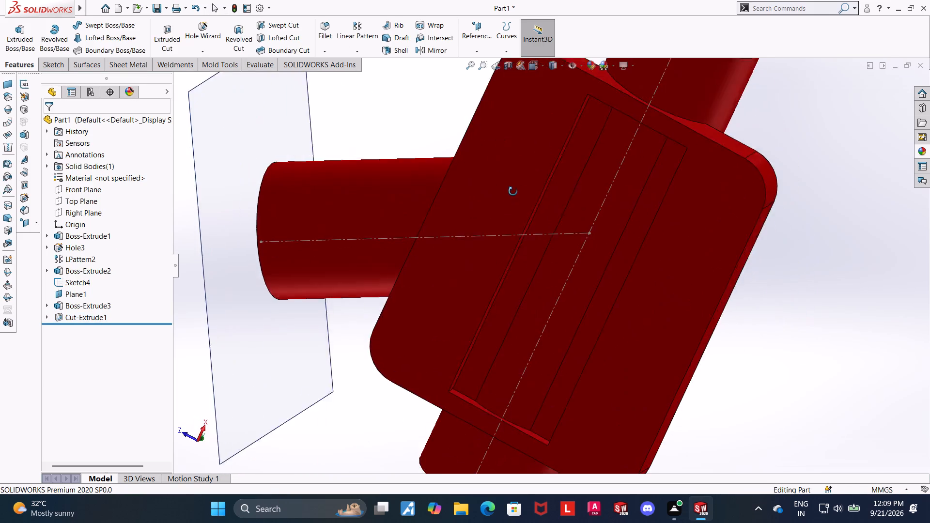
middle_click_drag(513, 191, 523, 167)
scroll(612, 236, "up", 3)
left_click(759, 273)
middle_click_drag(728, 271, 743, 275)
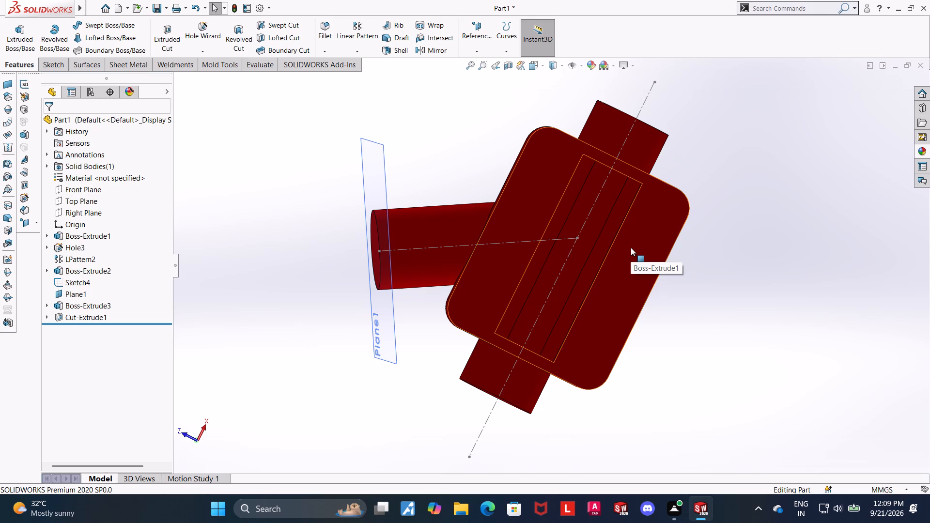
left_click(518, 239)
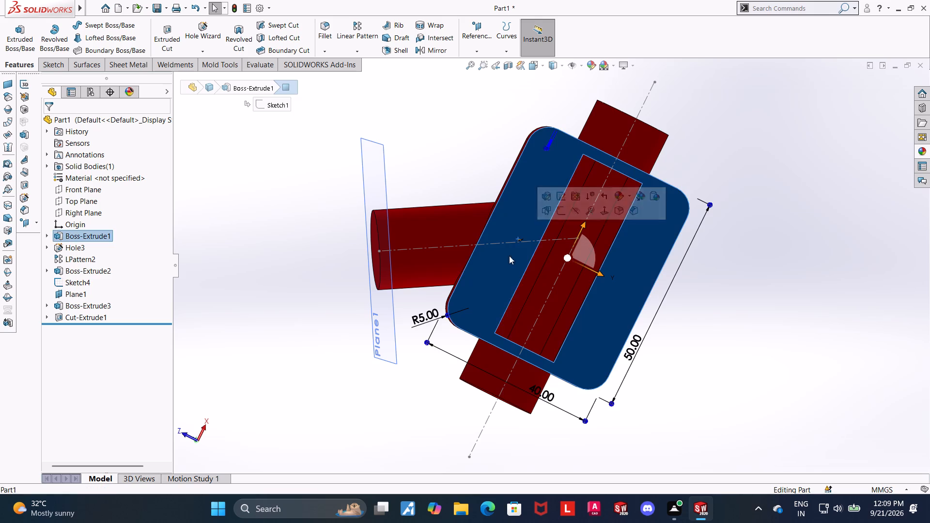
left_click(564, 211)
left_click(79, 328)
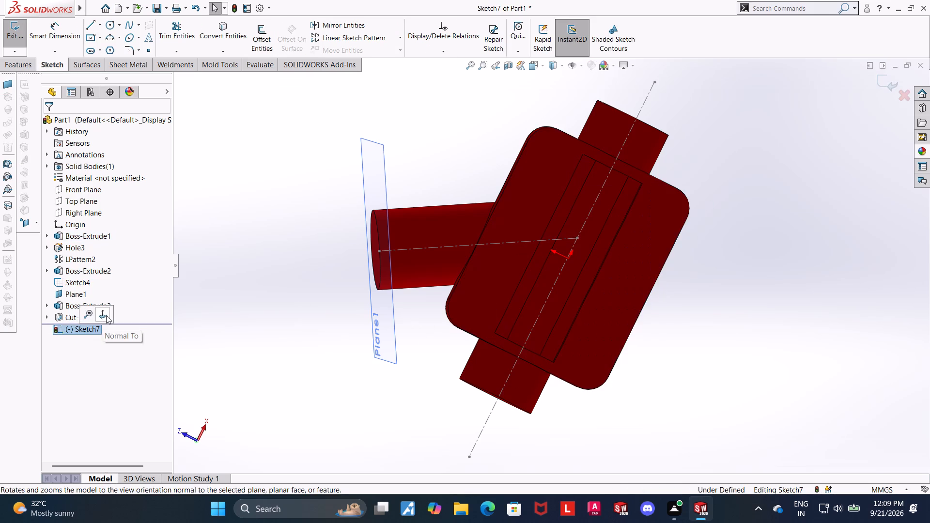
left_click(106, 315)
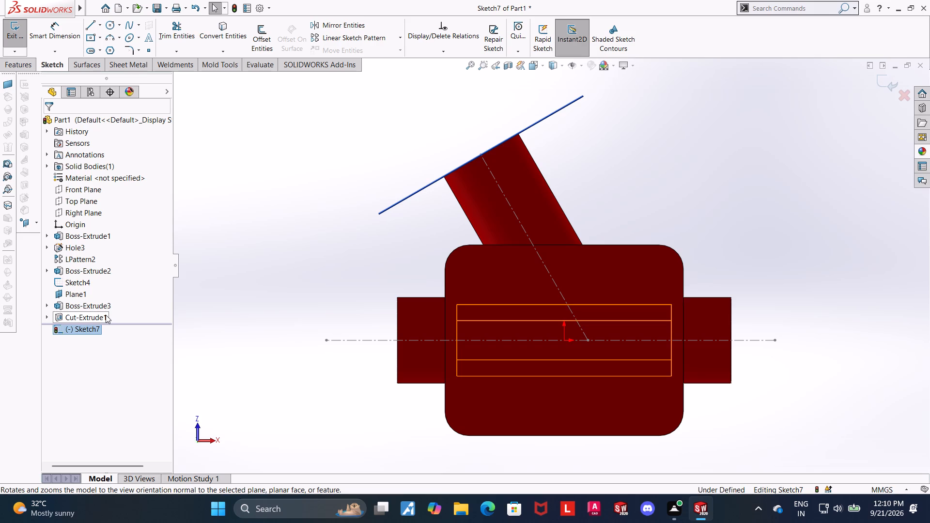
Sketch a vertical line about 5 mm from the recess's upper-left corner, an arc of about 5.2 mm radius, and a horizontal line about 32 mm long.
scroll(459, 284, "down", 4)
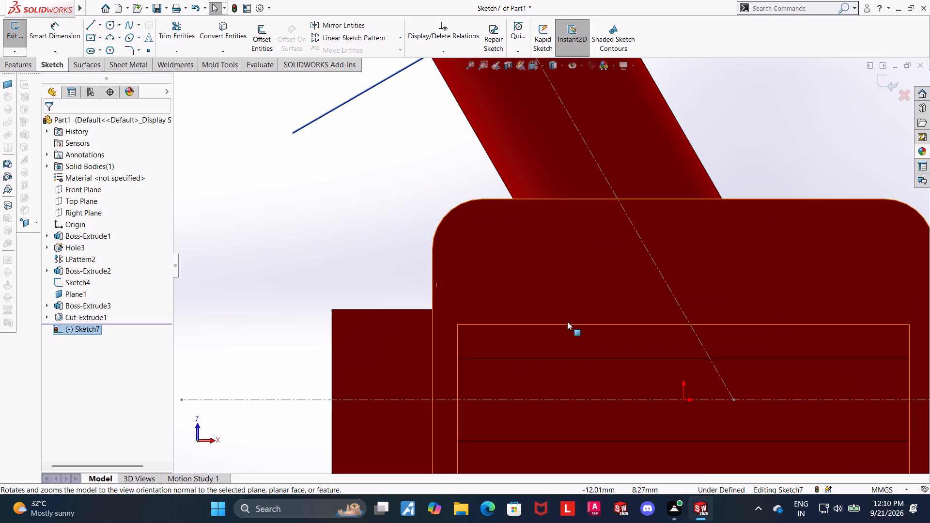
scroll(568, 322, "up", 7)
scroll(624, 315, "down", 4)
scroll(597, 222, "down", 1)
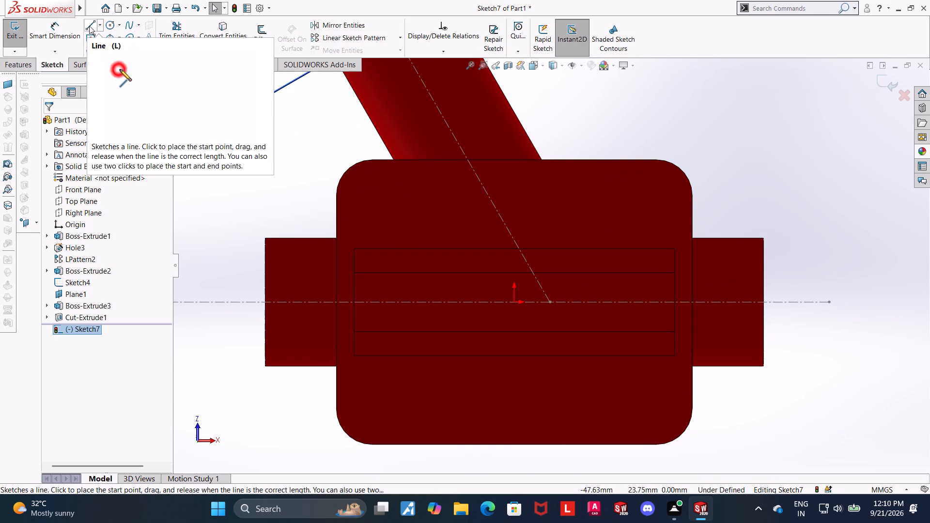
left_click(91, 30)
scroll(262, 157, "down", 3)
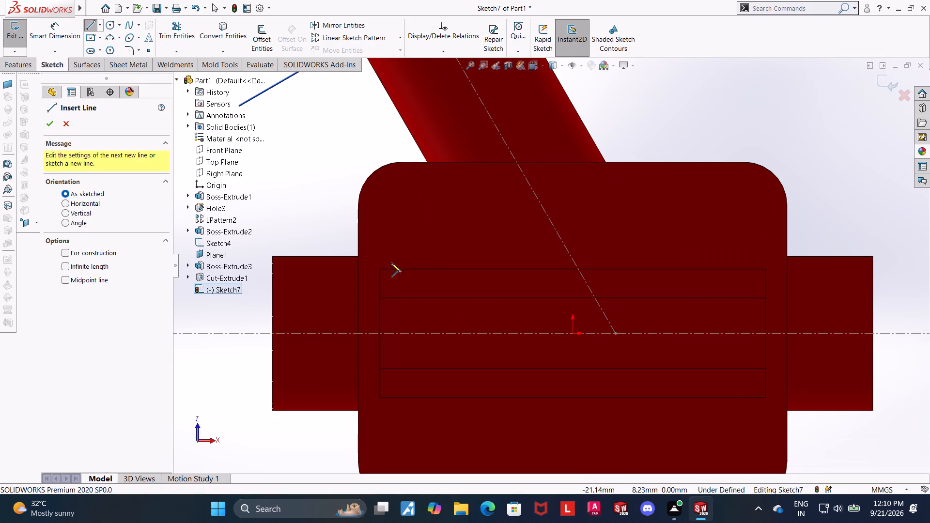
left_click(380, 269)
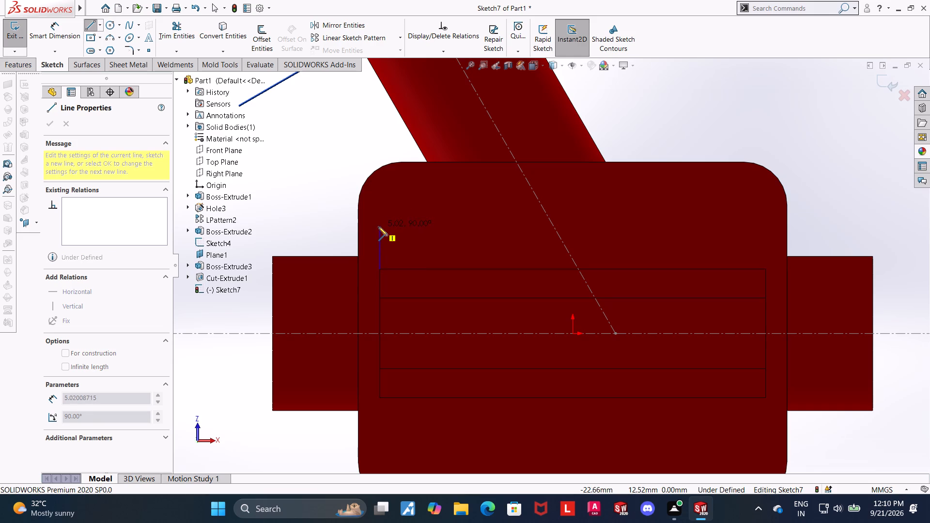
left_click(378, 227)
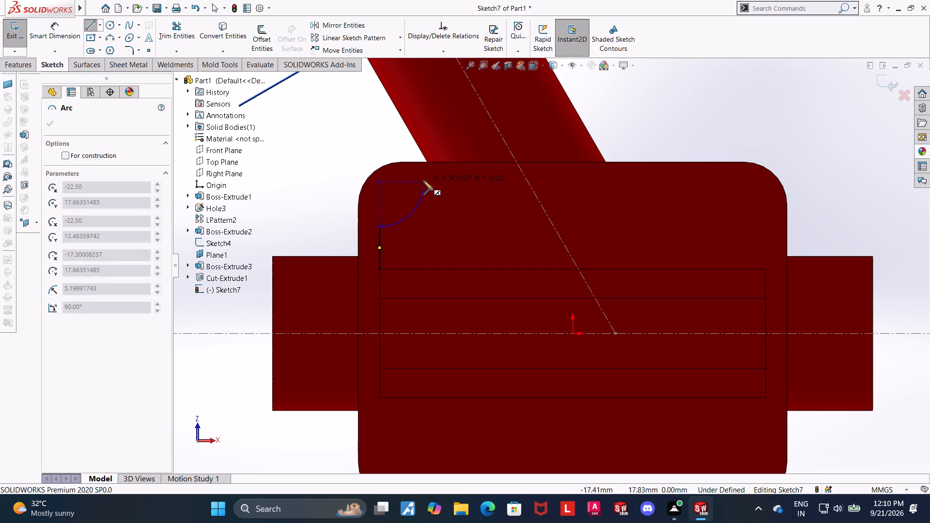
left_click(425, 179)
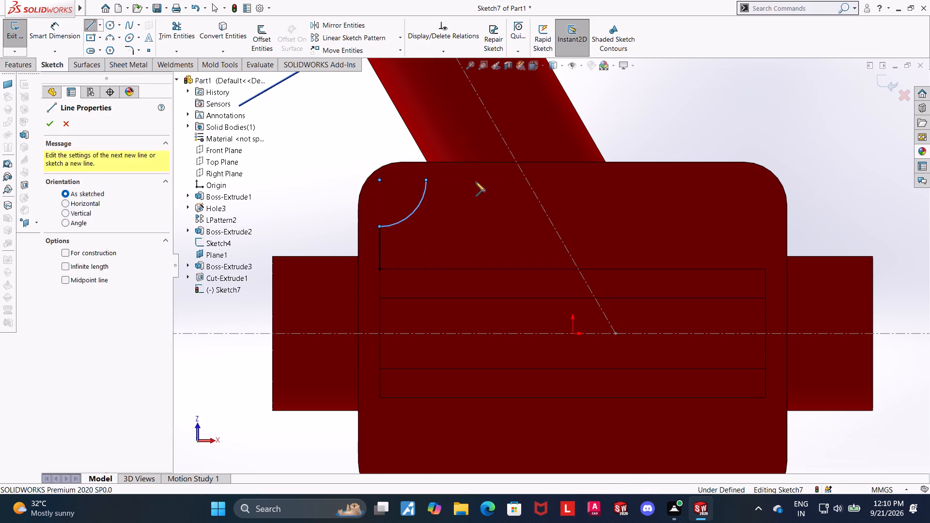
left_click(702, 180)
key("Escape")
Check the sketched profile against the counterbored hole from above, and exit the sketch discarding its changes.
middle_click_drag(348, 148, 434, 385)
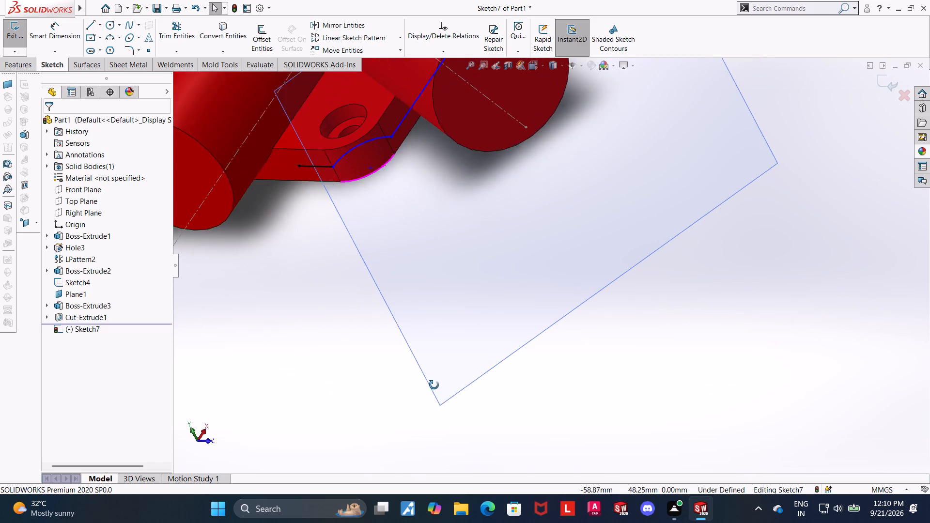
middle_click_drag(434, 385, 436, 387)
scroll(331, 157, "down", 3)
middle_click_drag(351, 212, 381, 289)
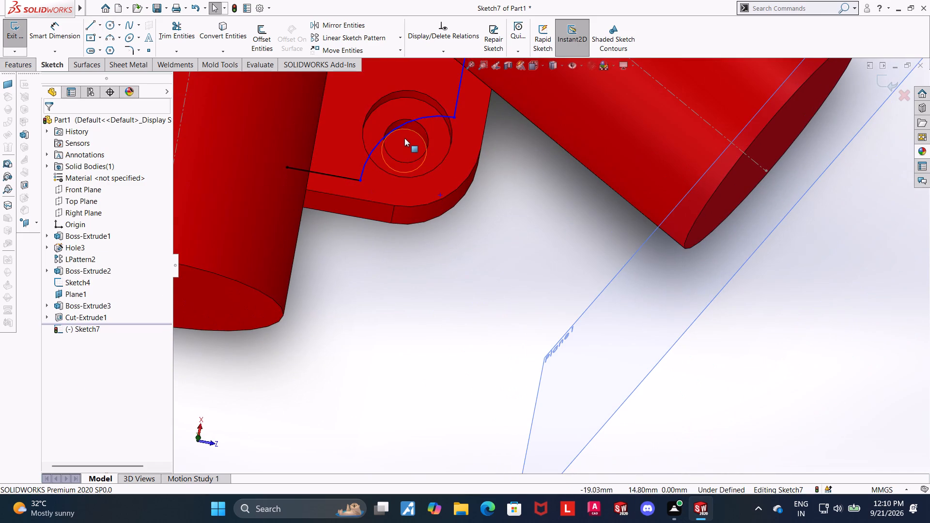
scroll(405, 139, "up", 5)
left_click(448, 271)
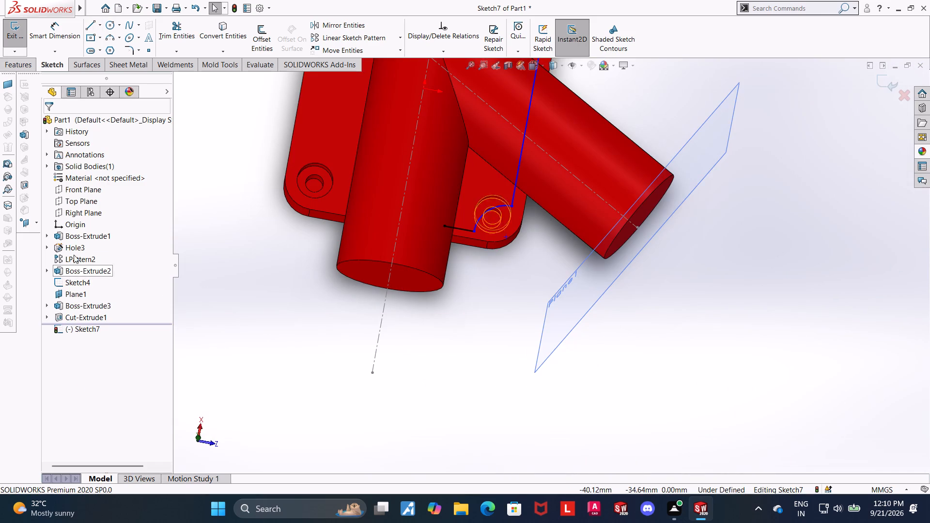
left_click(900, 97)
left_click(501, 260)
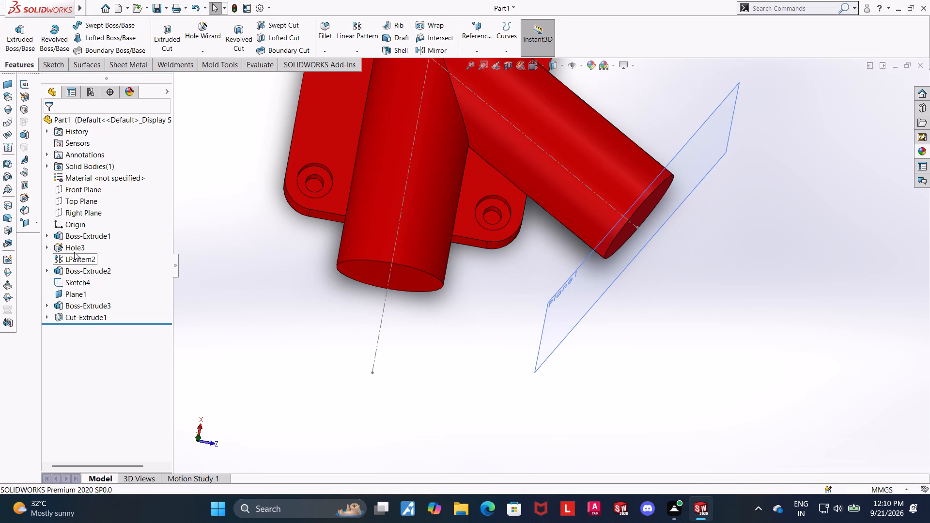
Edit the counterbored hole feature and set its hole depth to 10 mm.
left_click(75, 250)
left_click(85, 221)
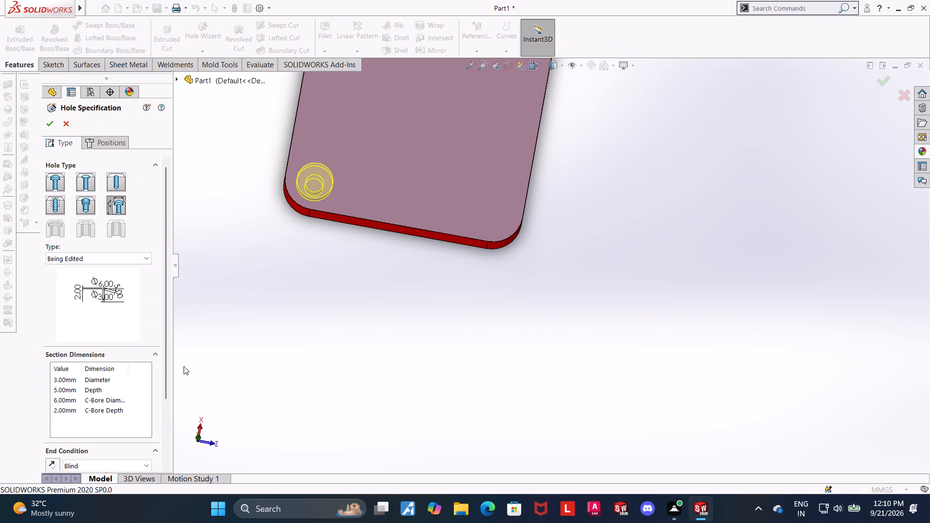
left_click_drag(169, 354, 169, 390)
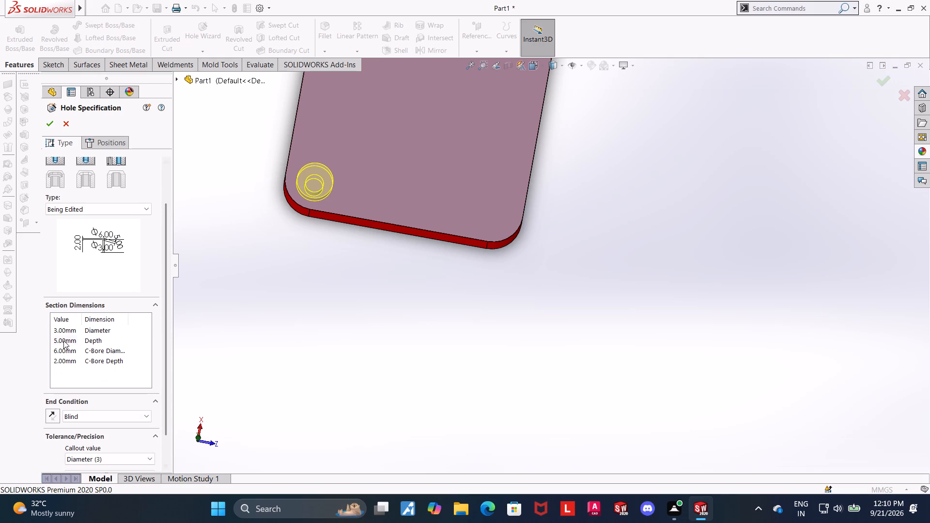
left_click(63, 340)
type("10")
double_click(63, 340)
type("10")
key("Return")
left_click(48, 125)
left_click(554, 374)
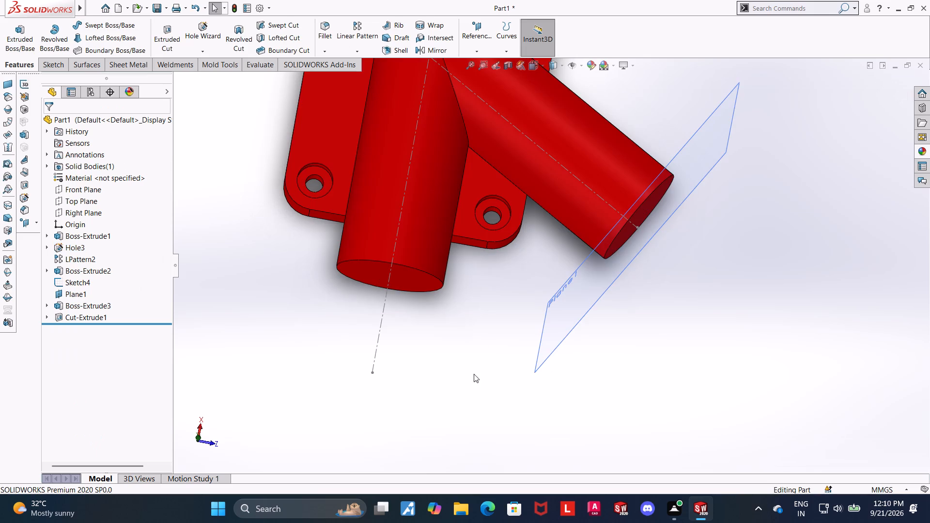
Start a sketch on the base plate's underside face and draw a vertical line about 3.6 mm long up from the recess's upper-left corner.
middle_click_drag(465, 274, 375, 0)
scroll(517, 322, "up", 3)
left_click(385, 378)
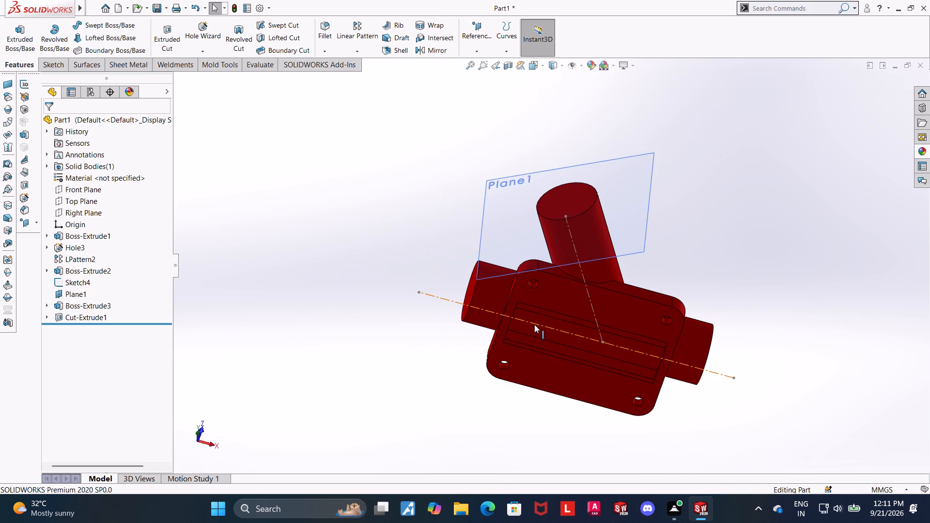
left_click(573, 297)
left_click(618, 270)
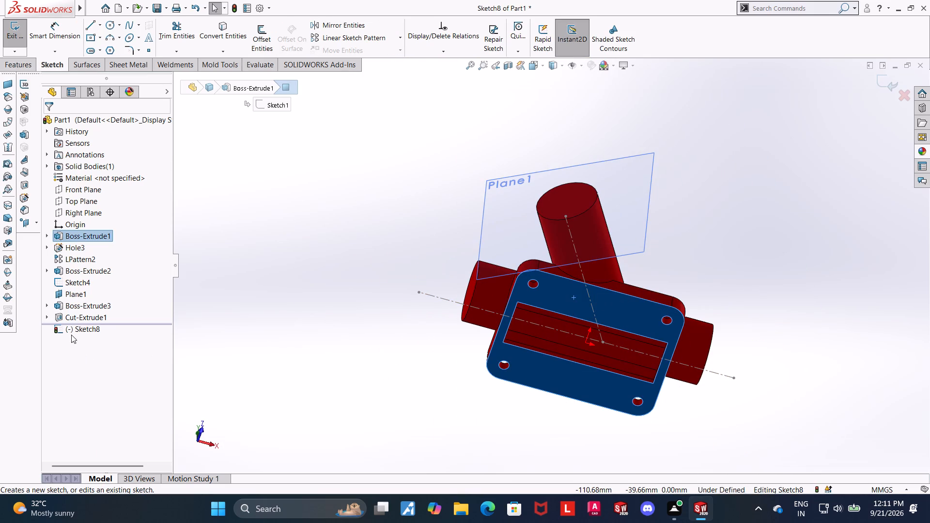
left_click(71, 335)
left_click(95, 325)
left_click(118, 315)
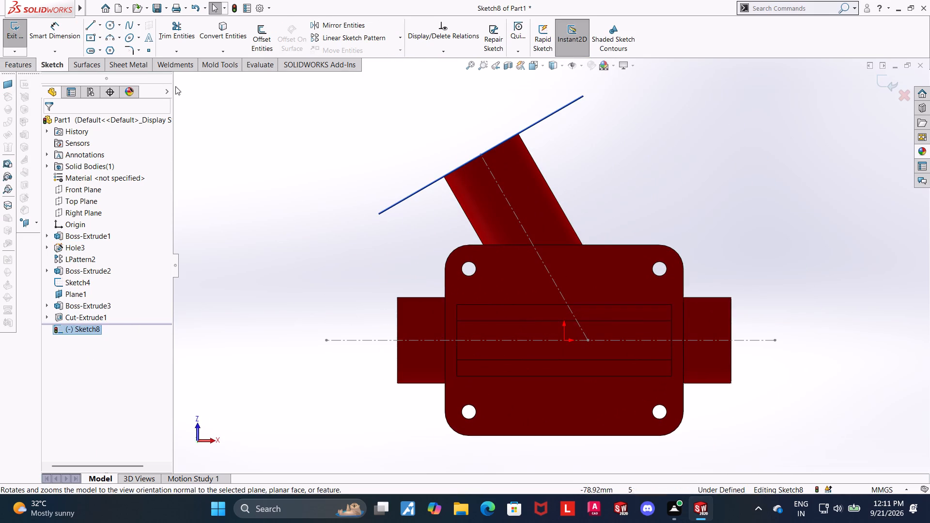
left_click(88, 23)
scroll(548, 298, "down", 4)
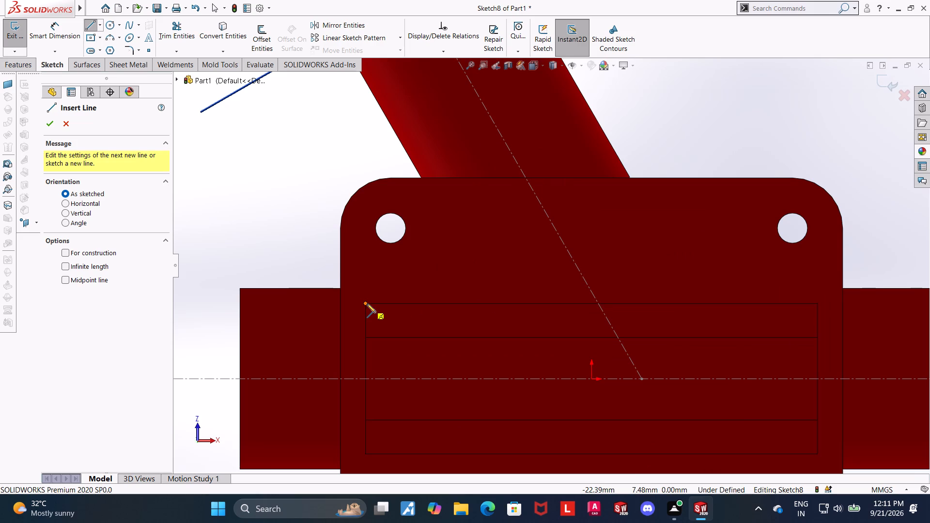
left_click(367, 304)
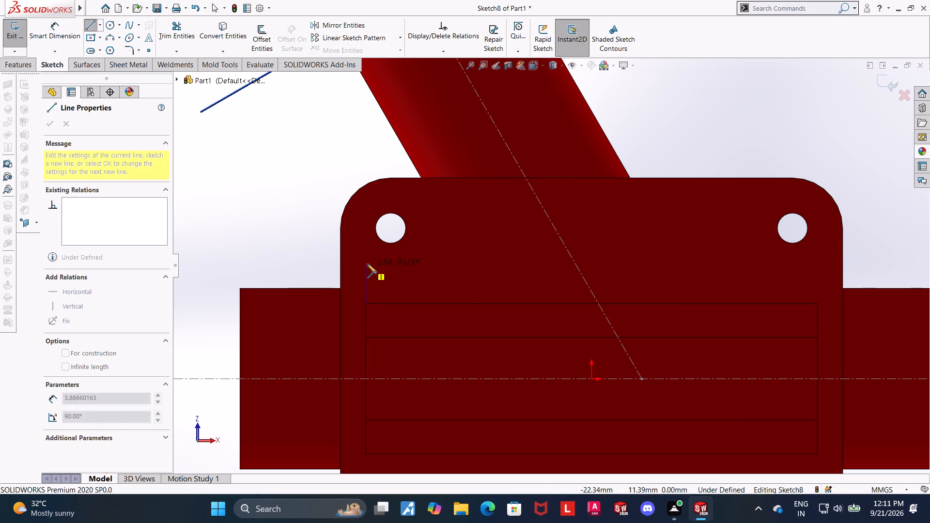
left_click(367, 267)
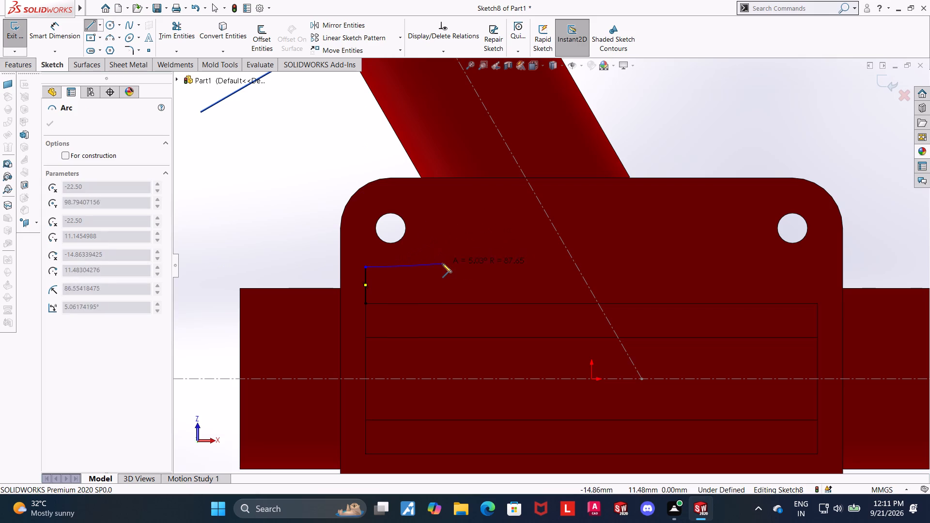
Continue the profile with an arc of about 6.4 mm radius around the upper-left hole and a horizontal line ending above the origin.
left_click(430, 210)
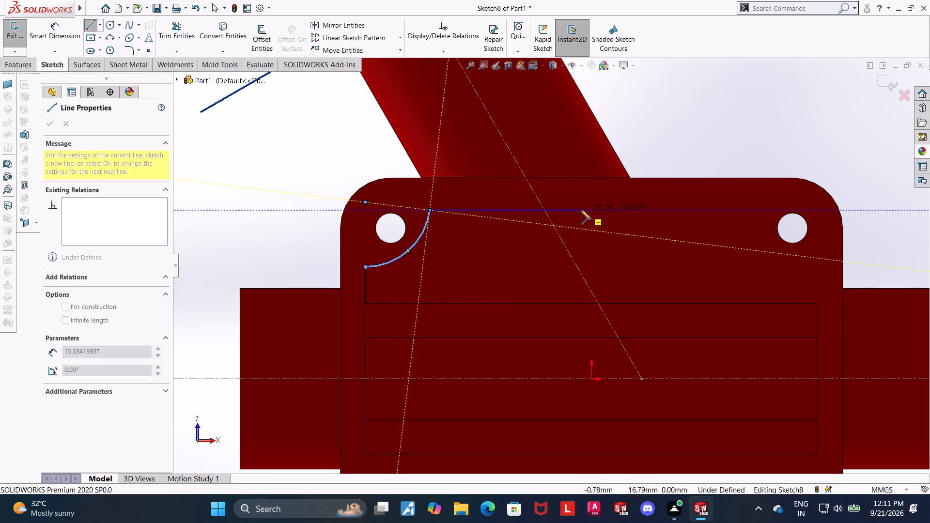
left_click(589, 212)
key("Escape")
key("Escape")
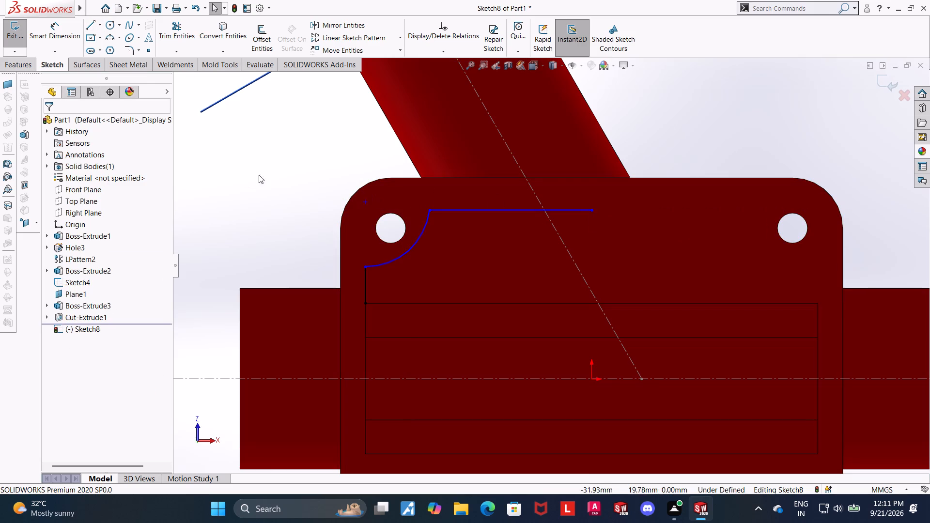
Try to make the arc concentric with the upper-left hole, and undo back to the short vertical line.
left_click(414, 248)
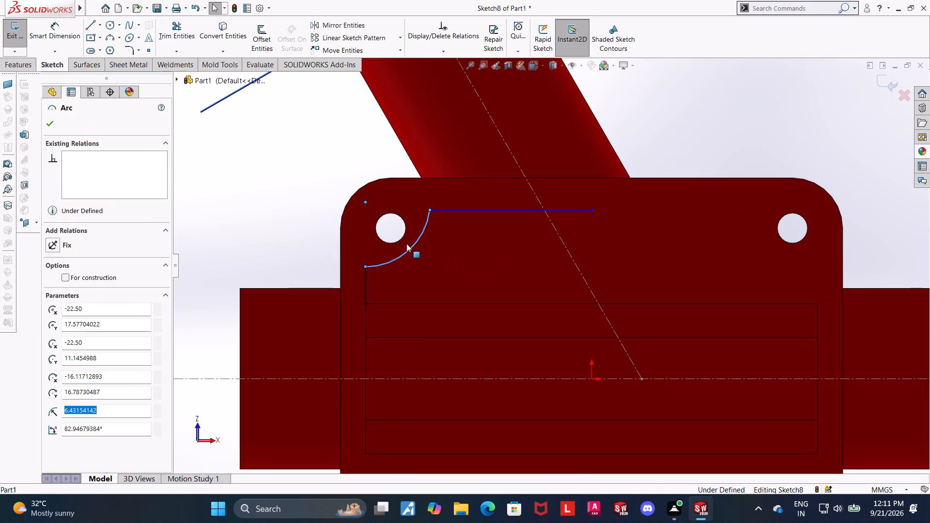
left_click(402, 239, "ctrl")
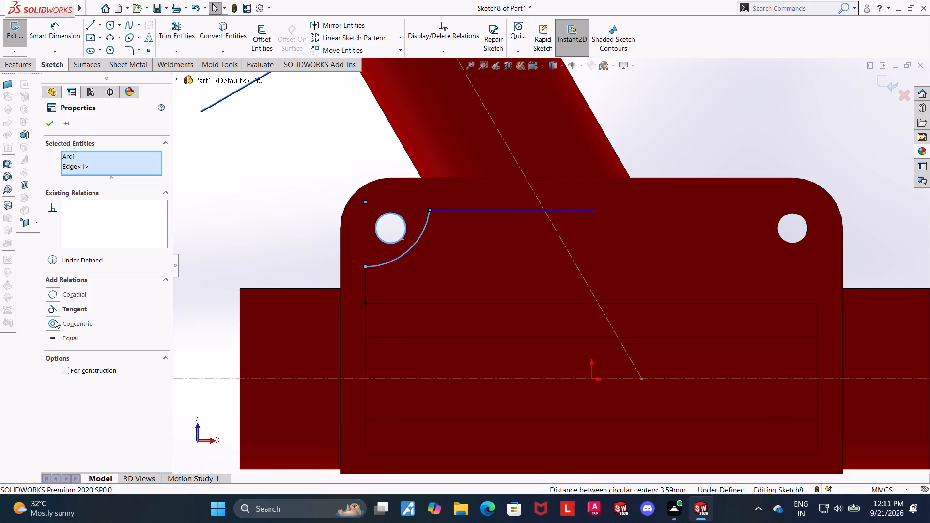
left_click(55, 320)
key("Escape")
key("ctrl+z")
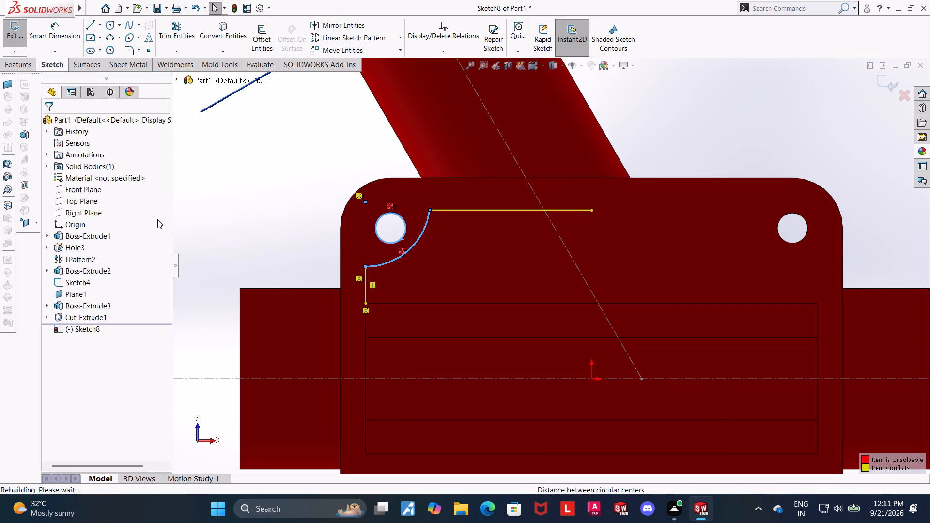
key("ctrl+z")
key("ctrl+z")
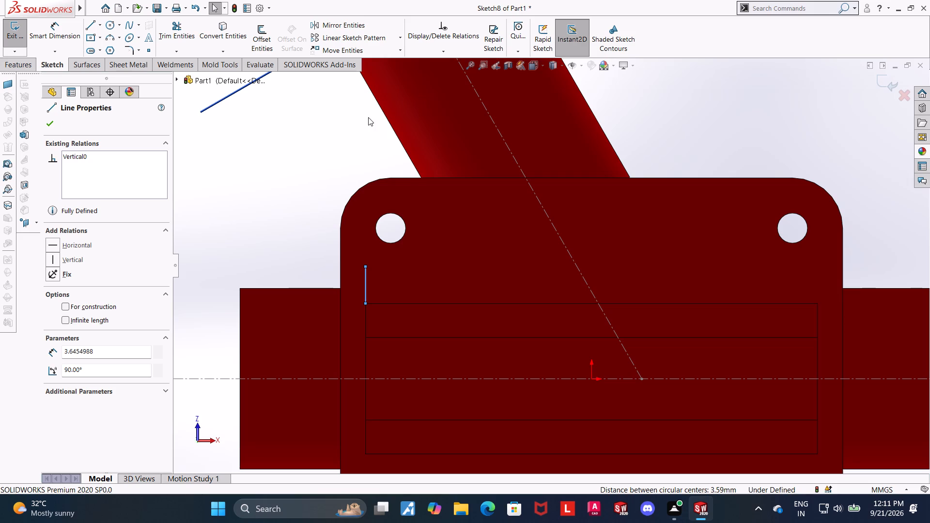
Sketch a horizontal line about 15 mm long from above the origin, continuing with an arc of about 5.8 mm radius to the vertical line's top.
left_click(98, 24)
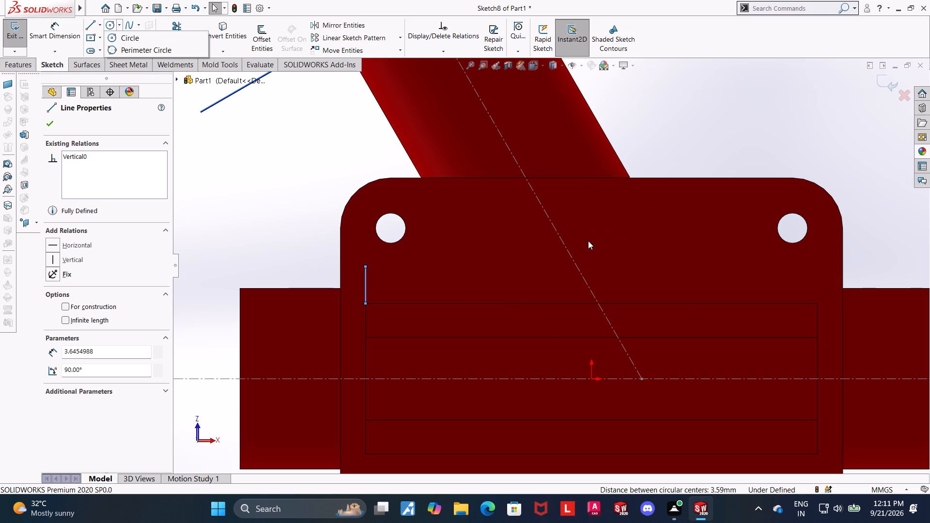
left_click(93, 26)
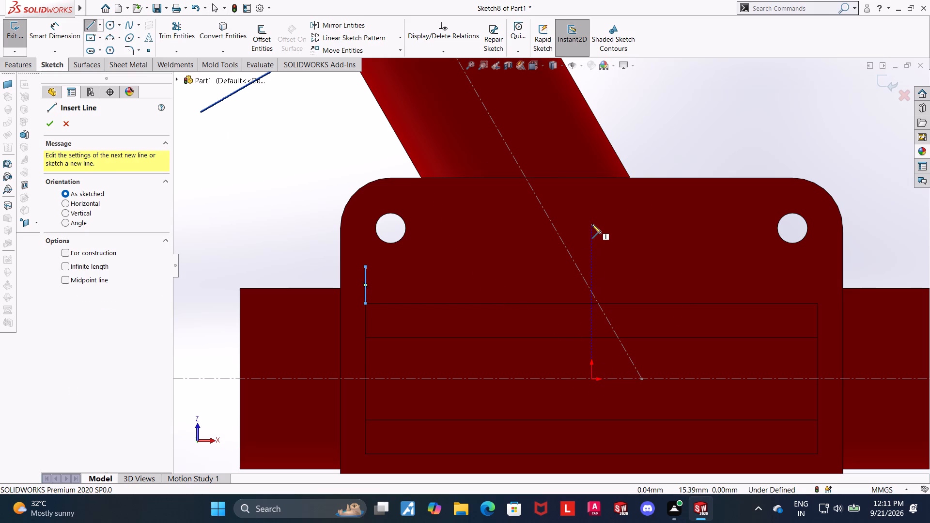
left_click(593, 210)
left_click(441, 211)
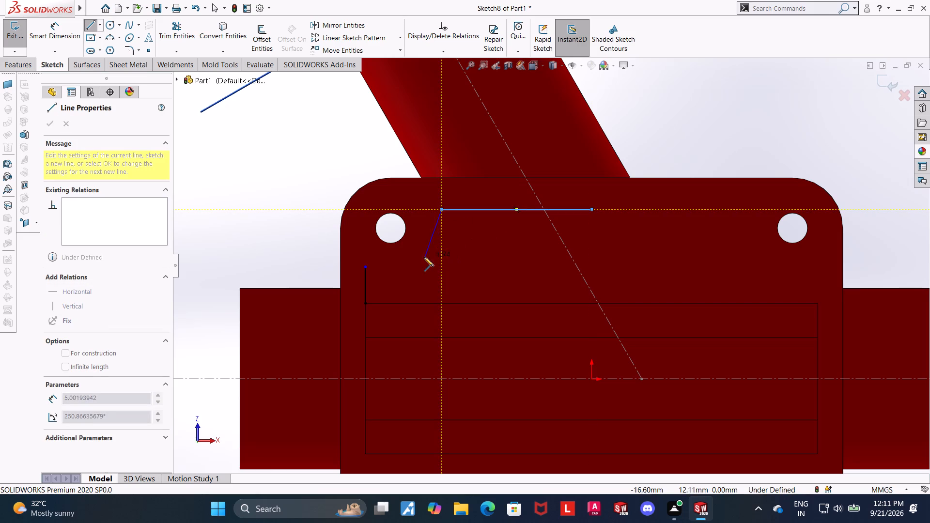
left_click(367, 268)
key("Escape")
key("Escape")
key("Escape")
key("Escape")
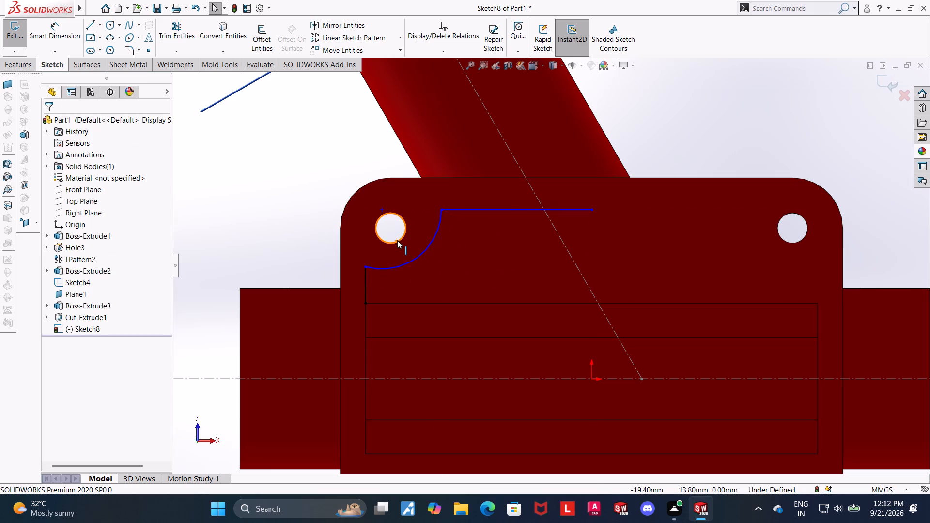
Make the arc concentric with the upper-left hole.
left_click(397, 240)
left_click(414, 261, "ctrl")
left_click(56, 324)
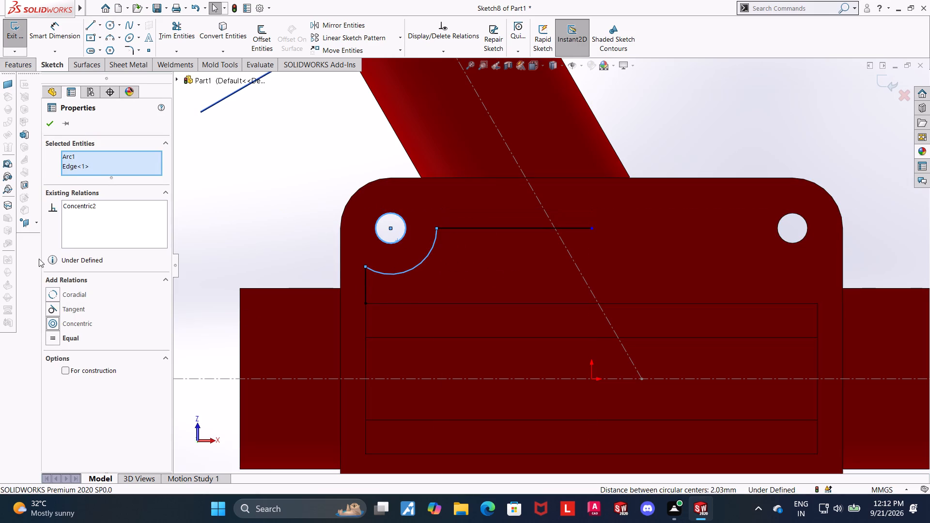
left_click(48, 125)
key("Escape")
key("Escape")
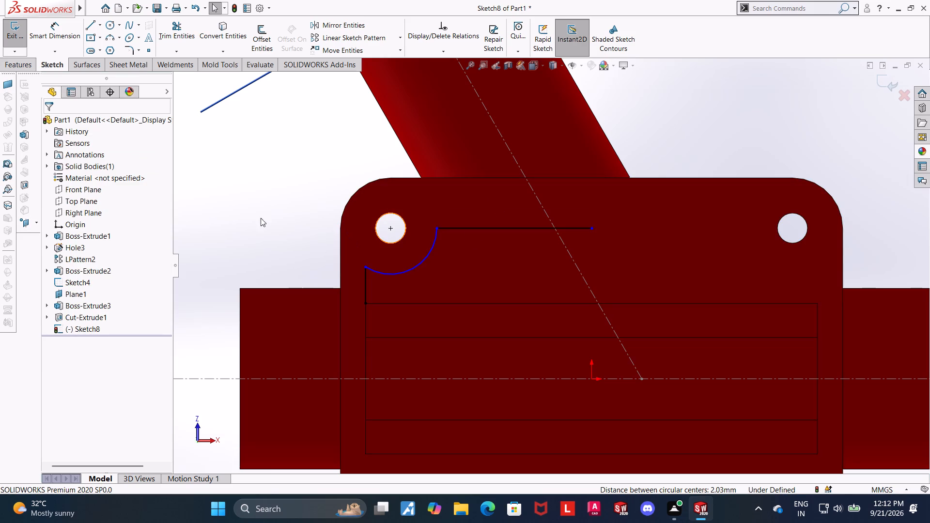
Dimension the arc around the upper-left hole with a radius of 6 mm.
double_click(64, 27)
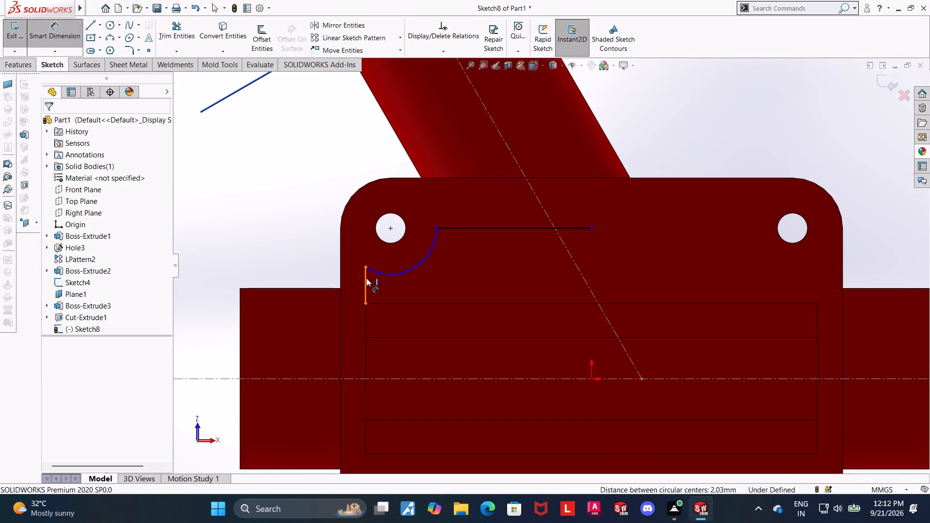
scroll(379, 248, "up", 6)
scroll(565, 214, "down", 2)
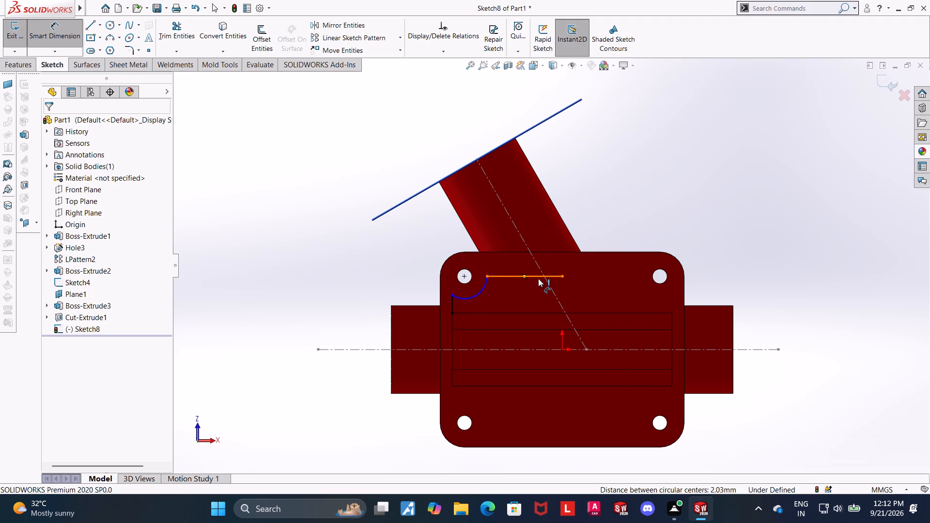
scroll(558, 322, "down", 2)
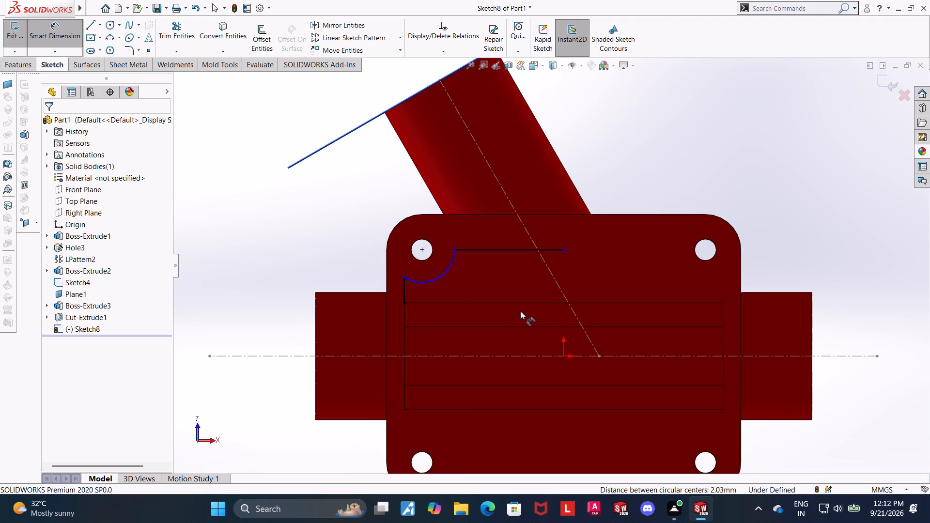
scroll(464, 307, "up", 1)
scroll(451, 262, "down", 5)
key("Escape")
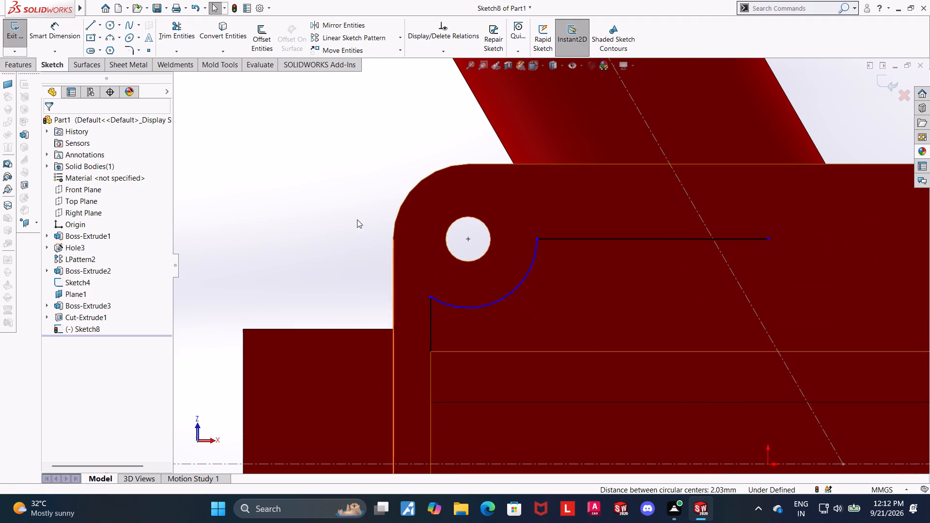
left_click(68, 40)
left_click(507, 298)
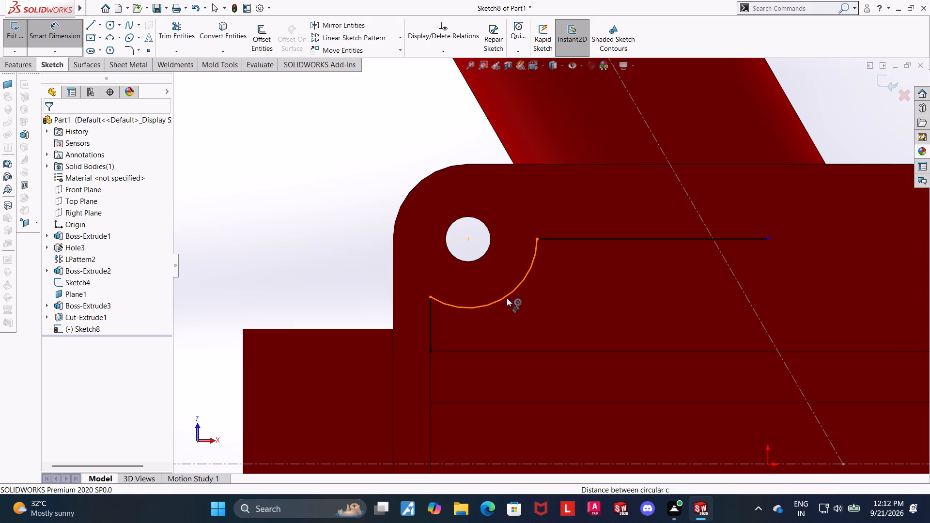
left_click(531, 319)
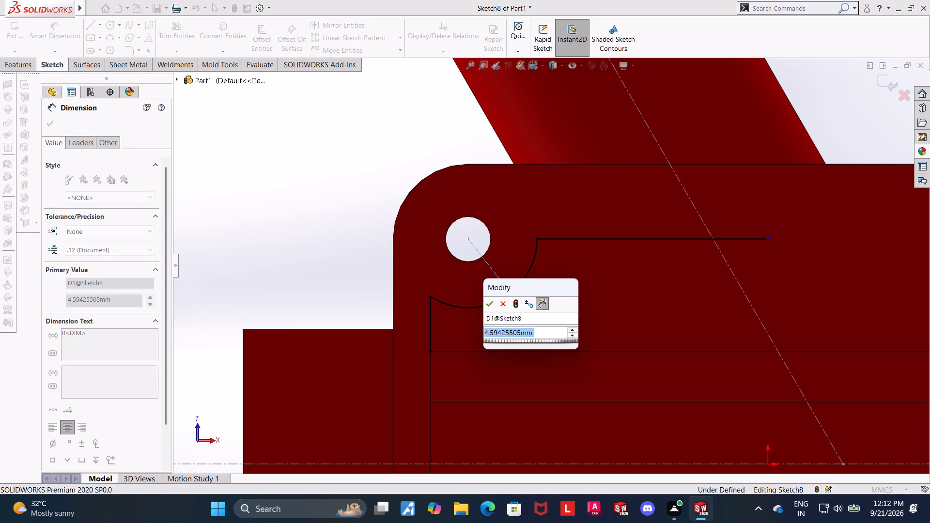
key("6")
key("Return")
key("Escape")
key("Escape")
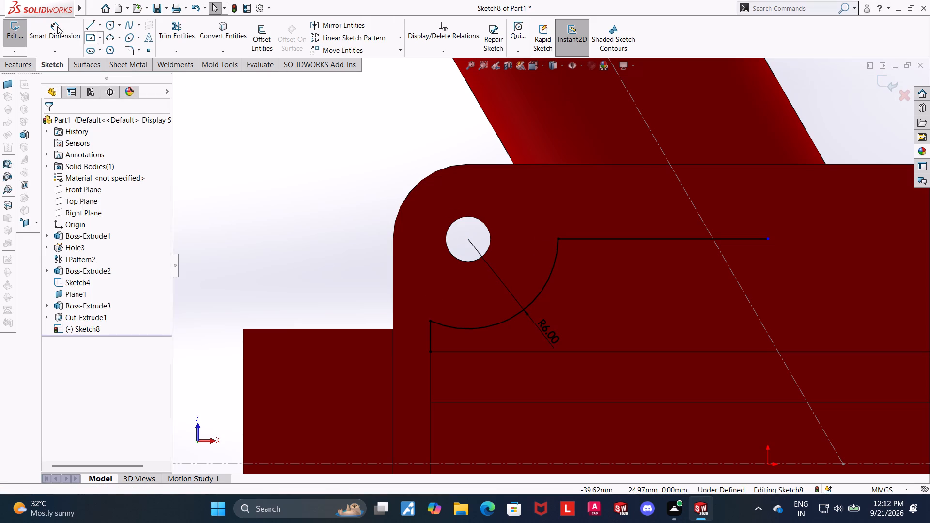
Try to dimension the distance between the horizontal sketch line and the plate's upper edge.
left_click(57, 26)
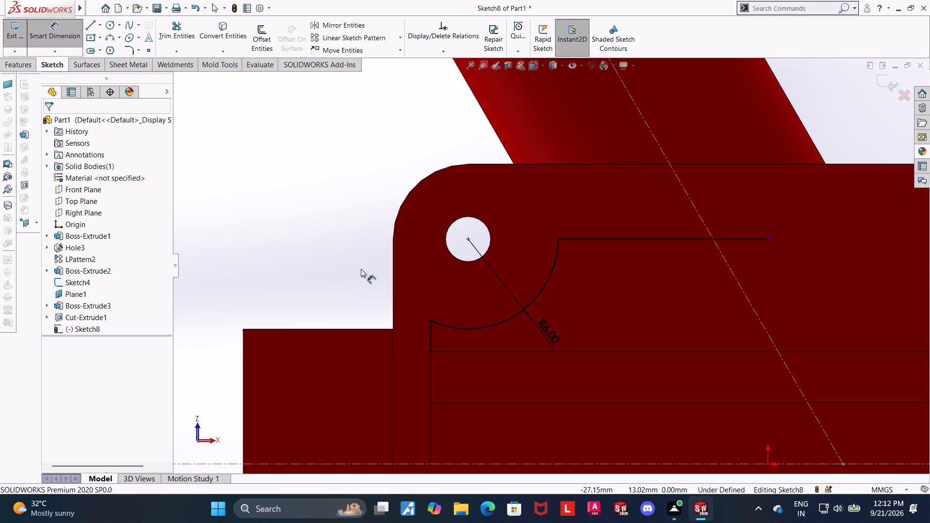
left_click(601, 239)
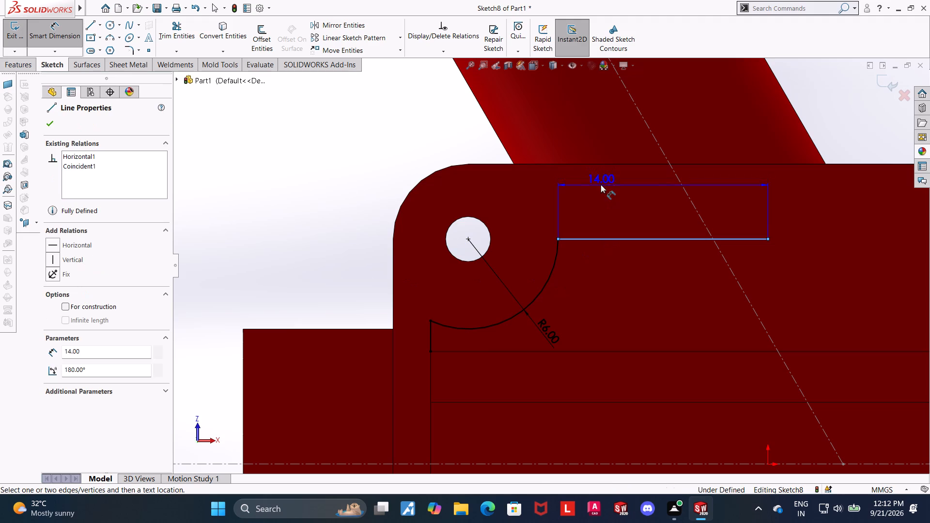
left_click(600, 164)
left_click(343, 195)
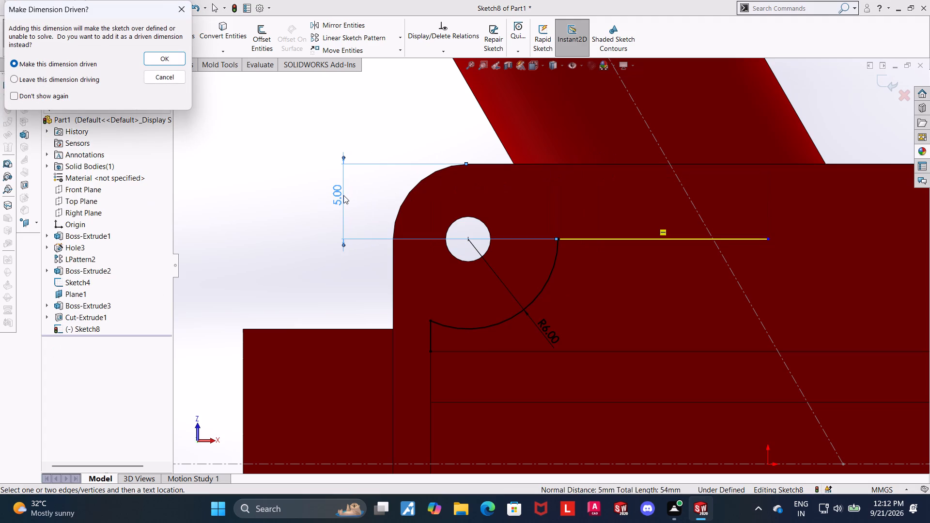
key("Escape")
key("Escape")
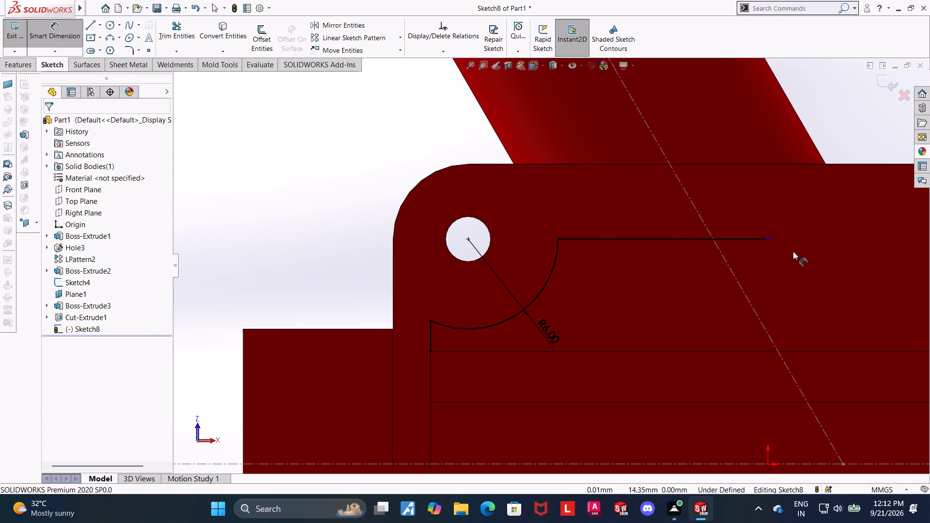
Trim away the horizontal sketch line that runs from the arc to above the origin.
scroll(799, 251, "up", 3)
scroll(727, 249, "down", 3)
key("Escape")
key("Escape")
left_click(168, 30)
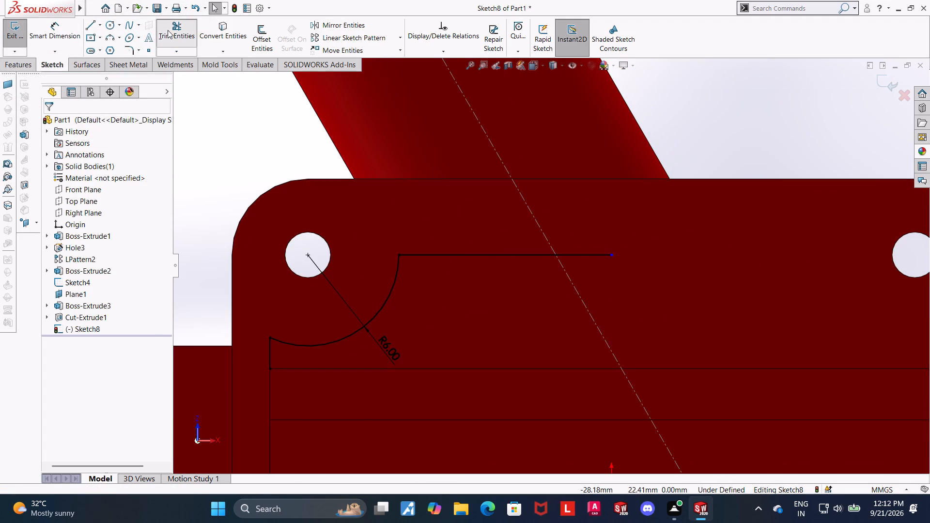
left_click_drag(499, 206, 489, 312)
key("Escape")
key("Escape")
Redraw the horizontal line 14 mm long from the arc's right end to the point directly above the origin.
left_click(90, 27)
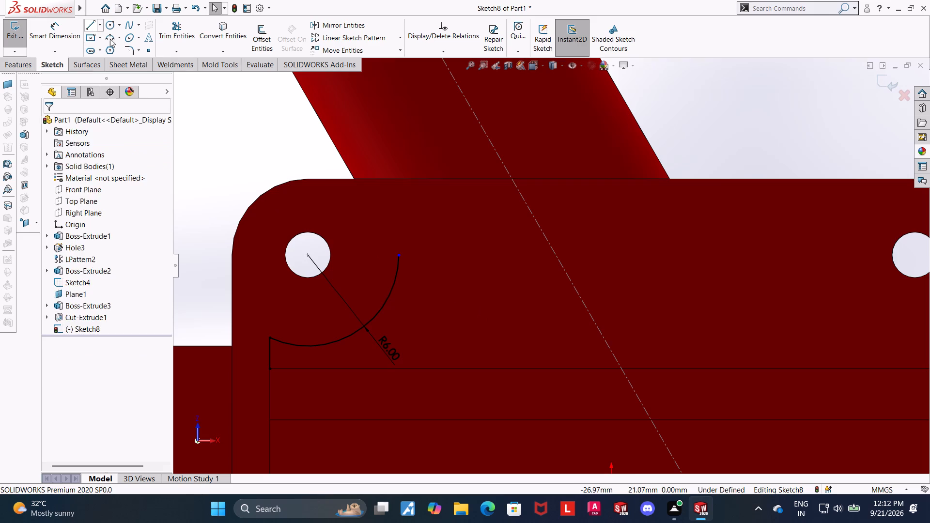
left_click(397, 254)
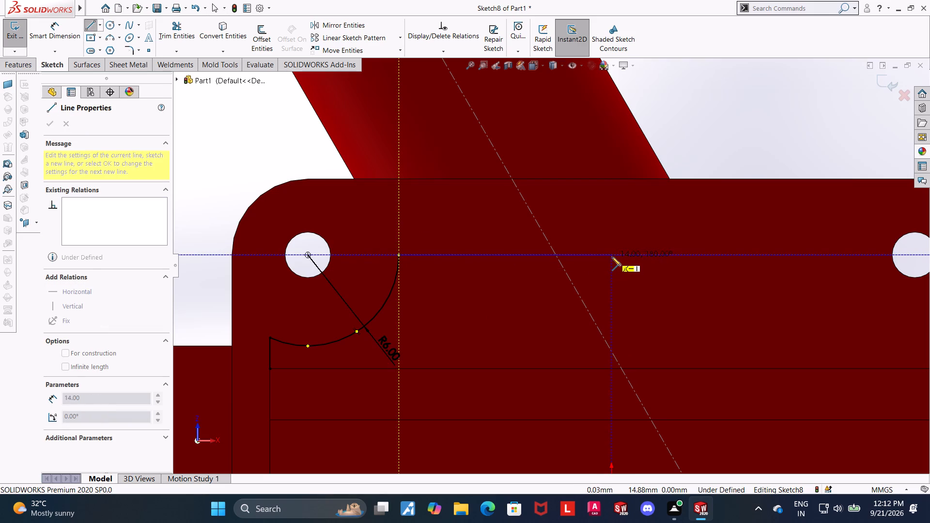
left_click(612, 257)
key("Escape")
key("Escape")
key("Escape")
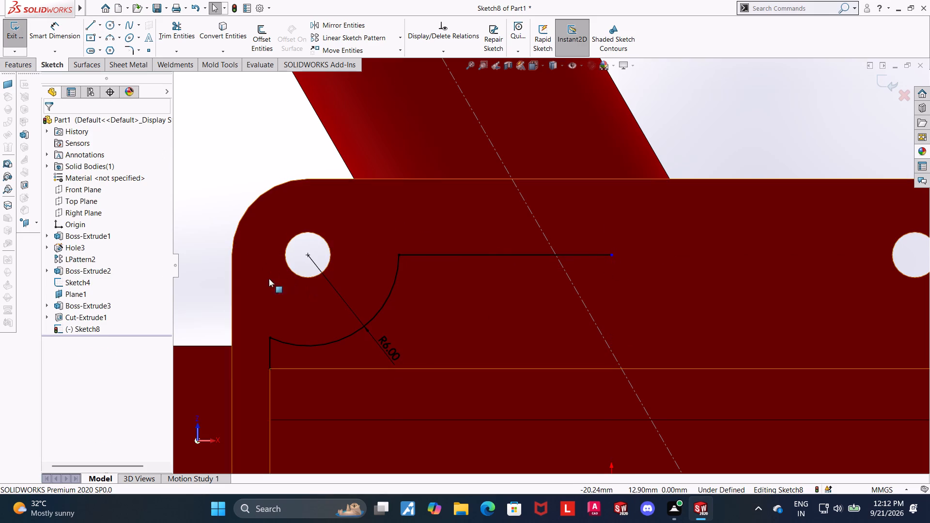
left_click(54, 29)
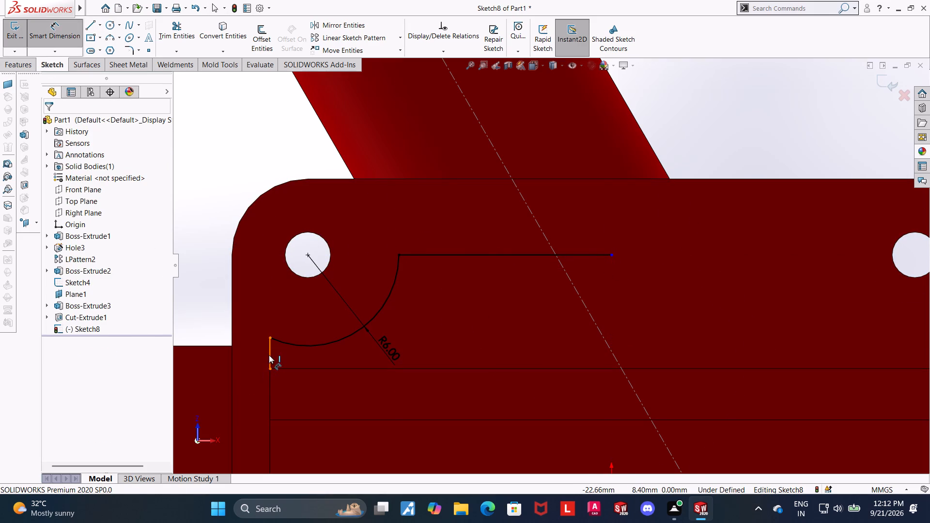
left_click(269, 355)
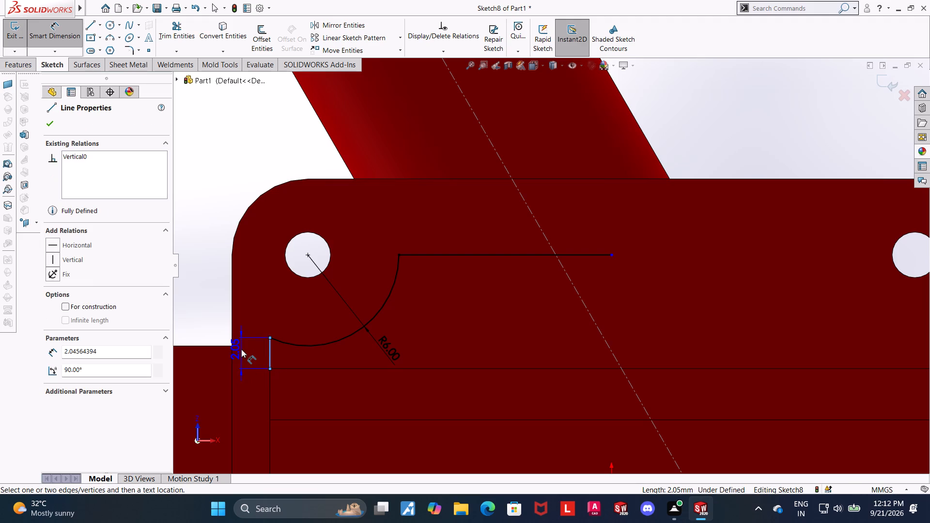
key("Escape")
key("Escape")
Trim away the short vertical line between the arc's left end and the recess corner.
left_click(177, 23)
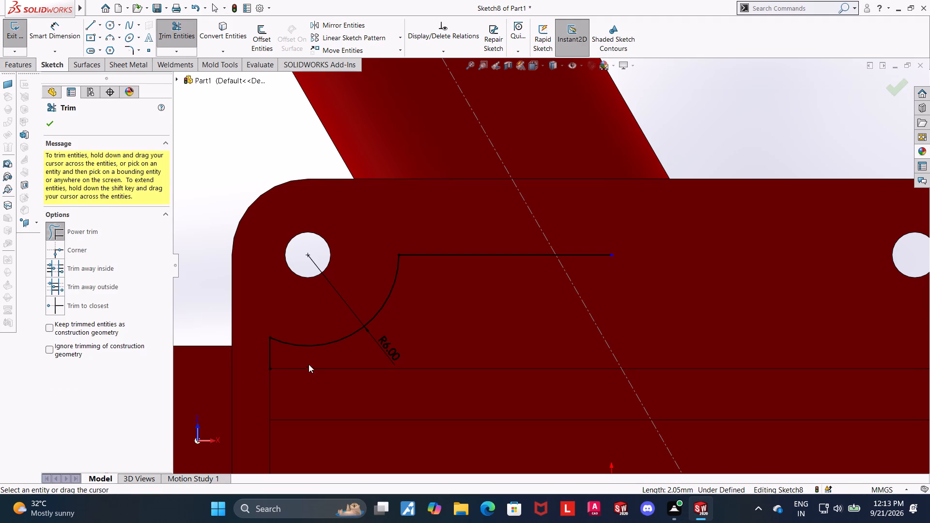
left_click_drag(297, 358, 240, 352)
key("Escape")
key("Escape")
key("Escape")
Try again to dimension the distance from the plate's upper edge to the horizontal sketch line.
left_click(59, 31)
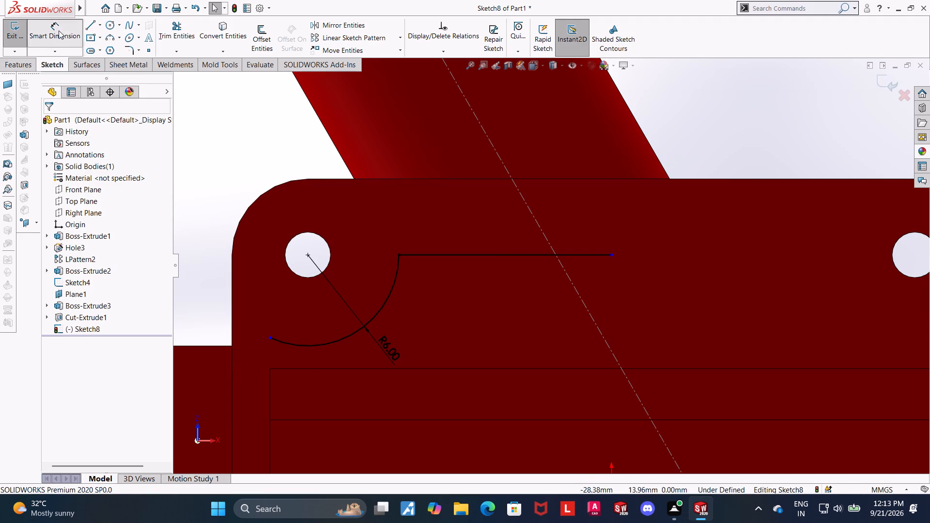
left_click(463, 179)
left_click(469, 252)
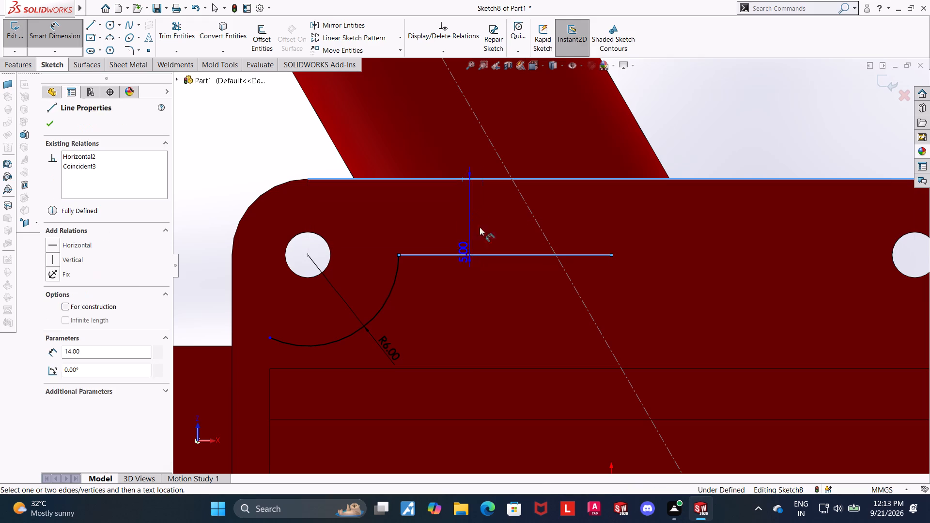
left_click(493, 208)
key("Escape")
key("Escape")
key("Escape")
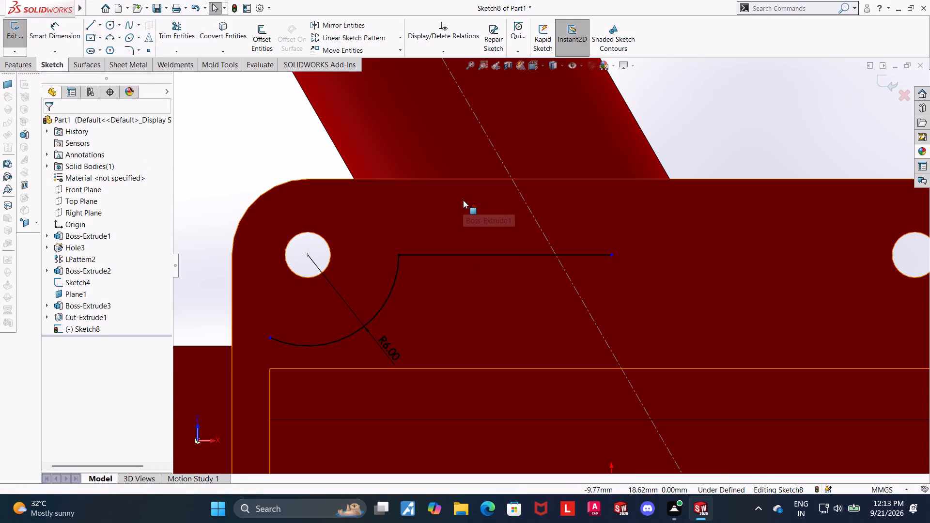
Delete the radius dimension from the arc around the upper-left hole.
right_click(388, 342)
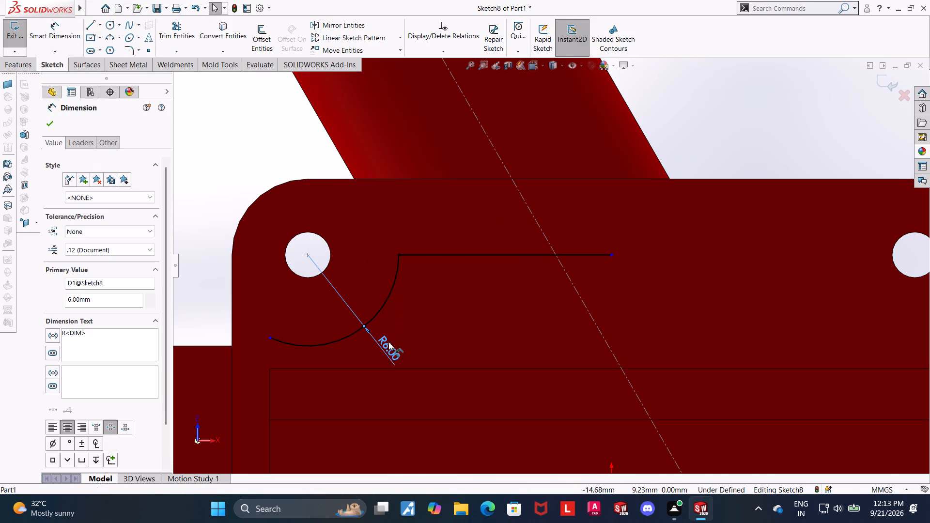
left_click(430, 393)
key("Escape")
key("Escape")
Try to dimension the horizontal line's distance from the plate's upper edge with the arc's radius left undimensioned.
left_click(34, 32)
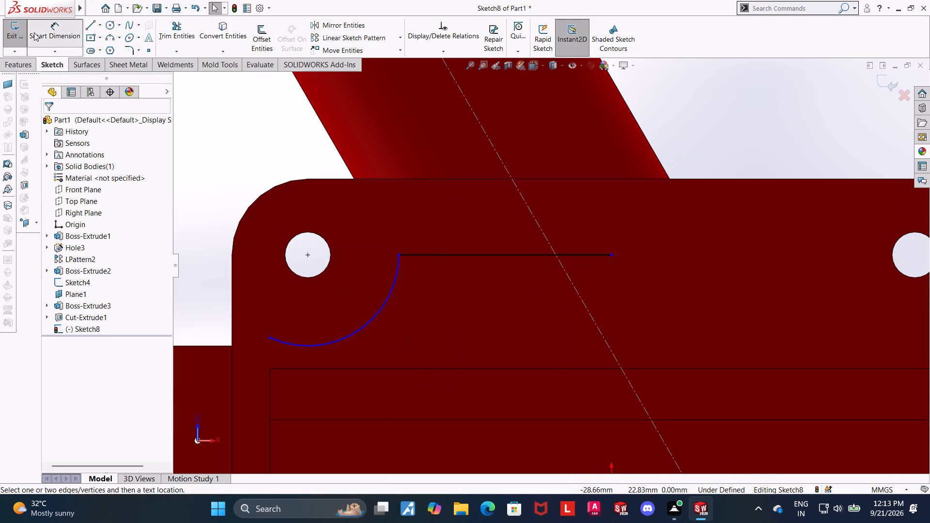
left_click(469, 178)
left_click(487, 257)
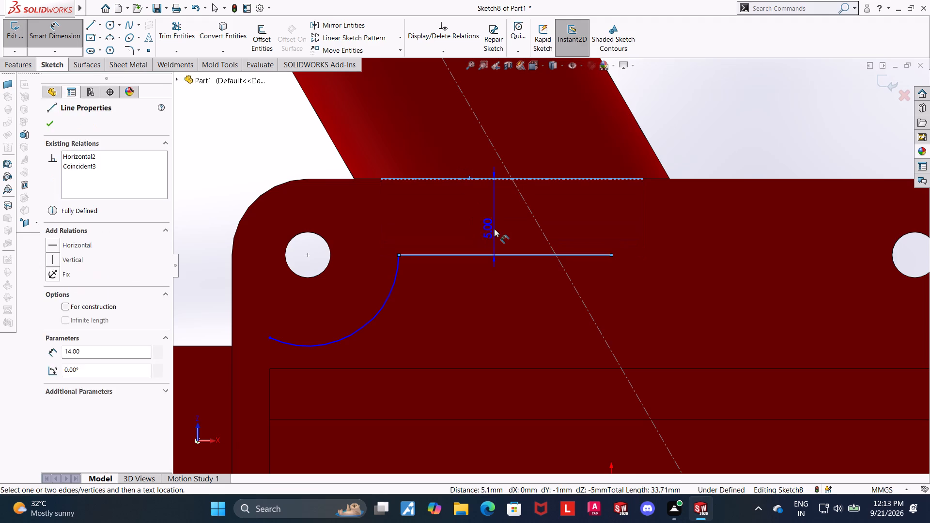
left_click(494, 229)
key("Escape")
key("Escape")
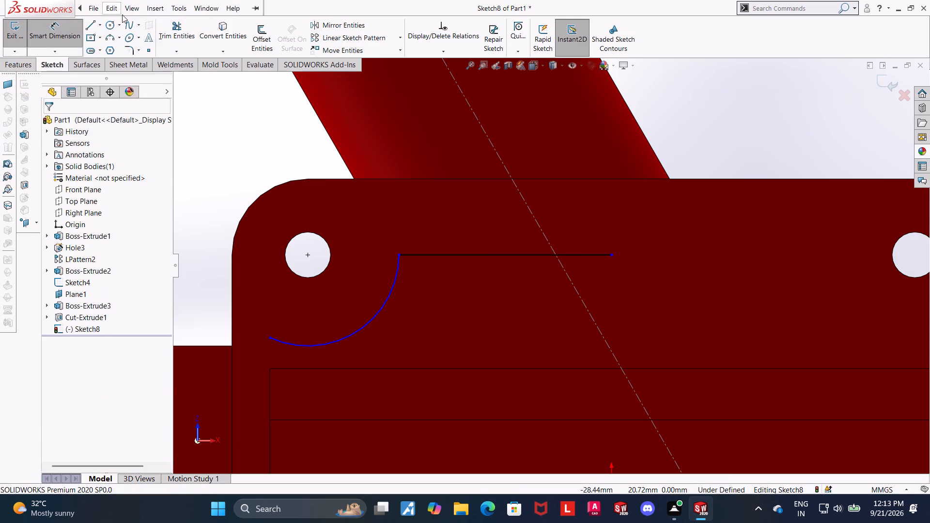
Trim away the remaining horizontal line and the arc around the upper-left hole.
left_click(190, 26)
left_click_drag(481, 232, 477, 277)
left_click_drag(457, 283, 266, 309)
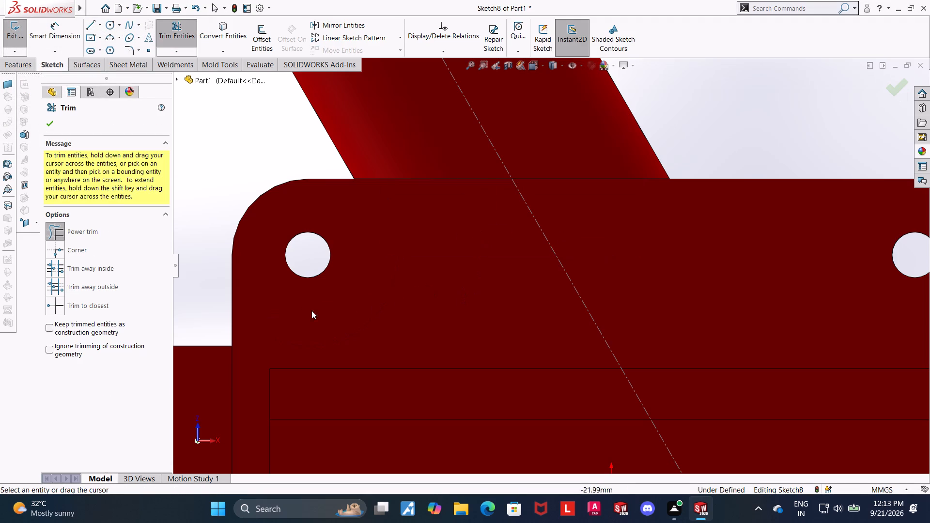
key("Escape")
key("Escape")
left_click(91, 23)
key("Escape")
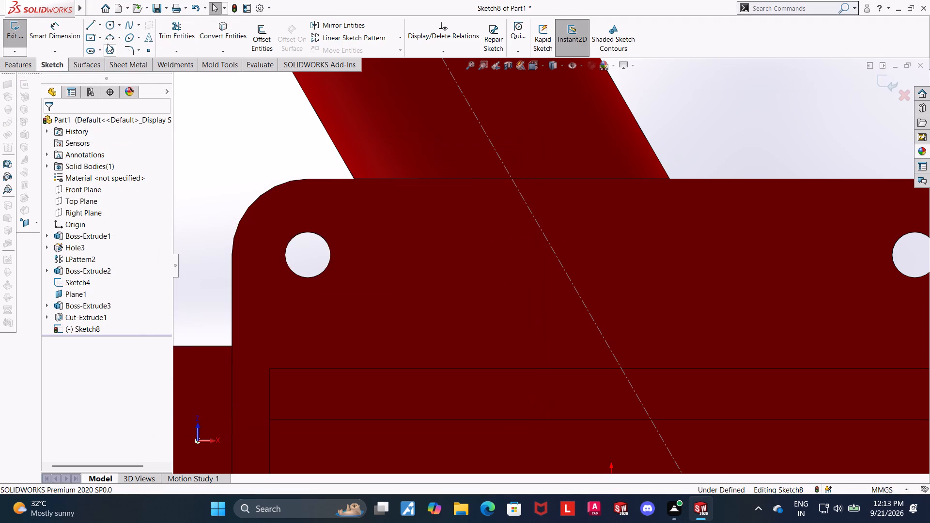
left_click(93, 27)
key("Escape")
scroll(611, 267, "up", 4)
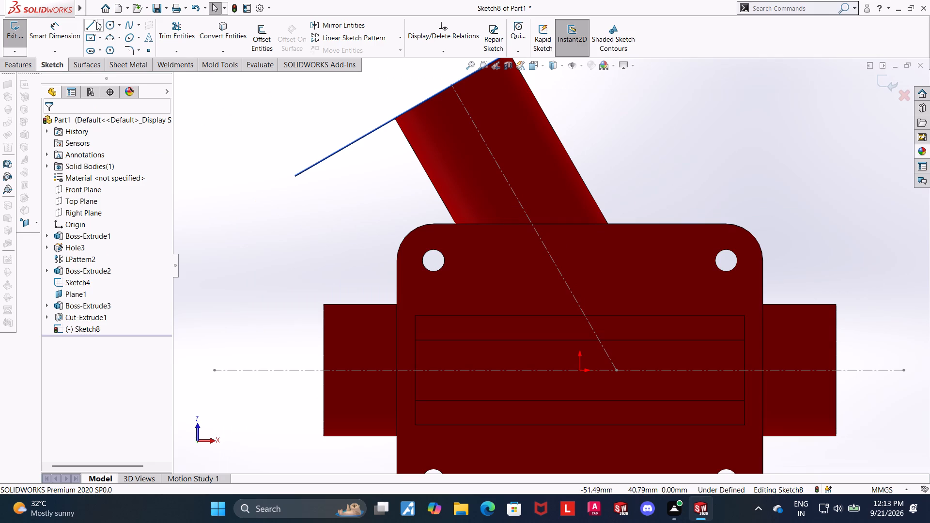
Sketch a vertical construction line from the origin upward past the plate's upper edge.
left_click(100, 23)
left_click(110, 53)
left_click(581, 370)
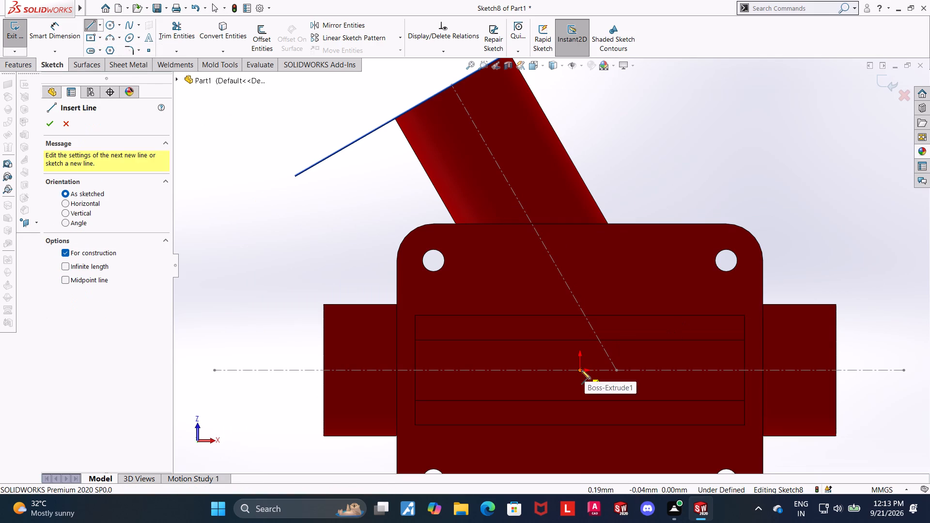
left_click(582, 170)
key("Escape")
key("Escape")
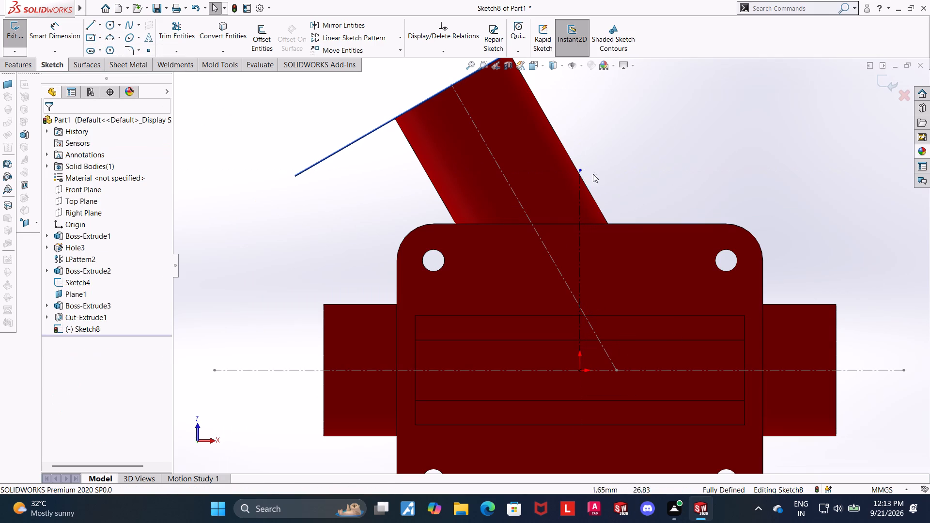
key("Escape")
Sketch a horizontal line from the vertical centerline, an arc of about 6.9 mm radius around the upper-left hole, and a short vertical line downward.
scroll(590, 247, "down", 2)
left_click(89, 25)
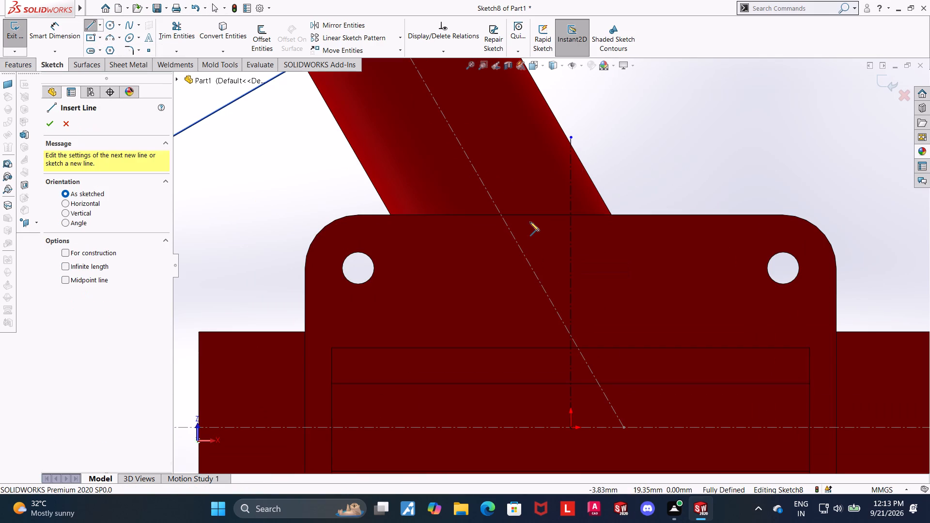
left_click(570, 237)
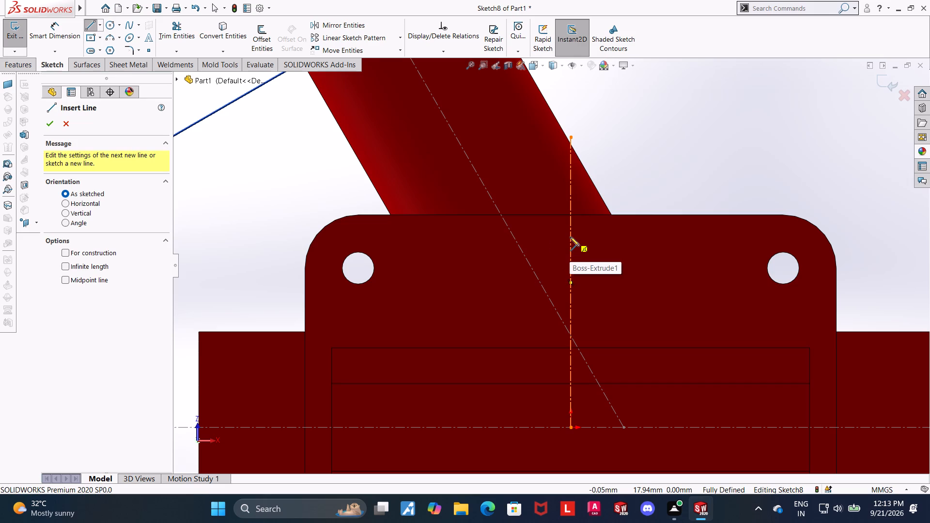
left_click(405, 239)
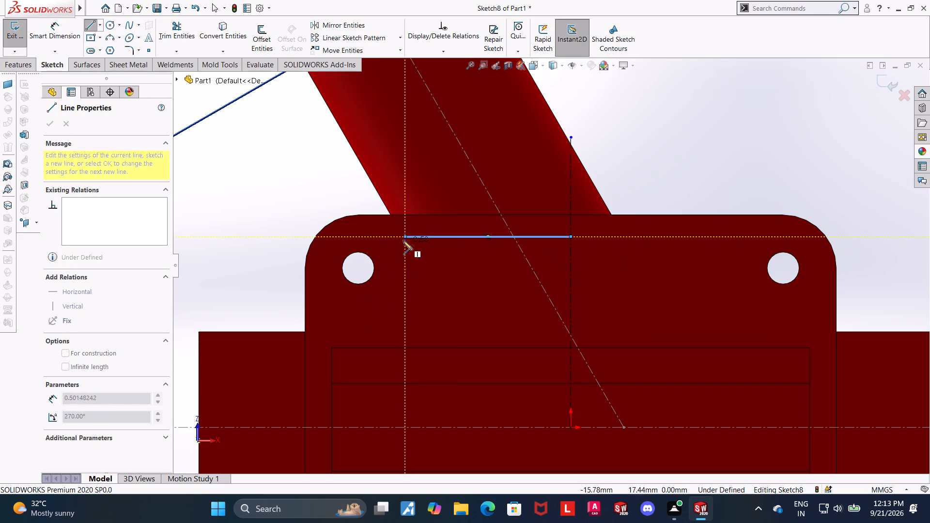
left_click(340, 308)
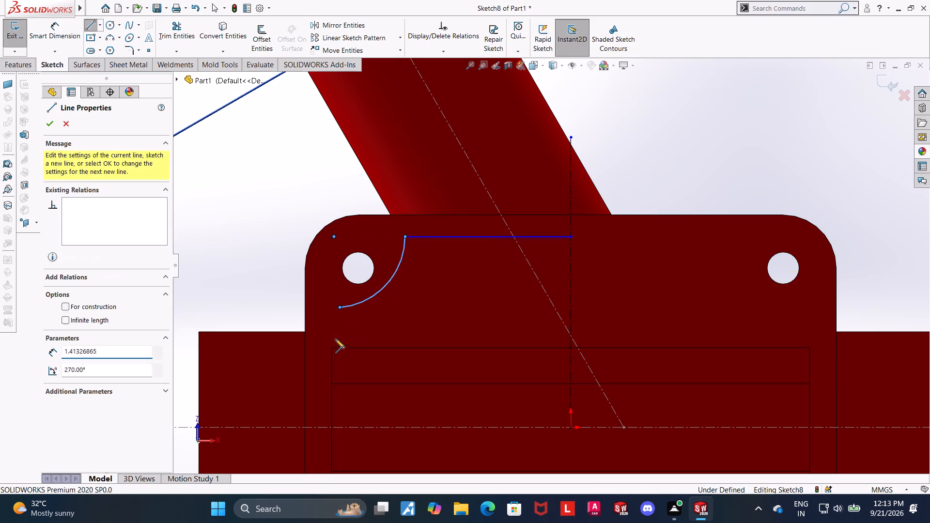
left_click(340, 344)
key("Escape")
key("Escape")
scroll(422, 266, "down", 2)
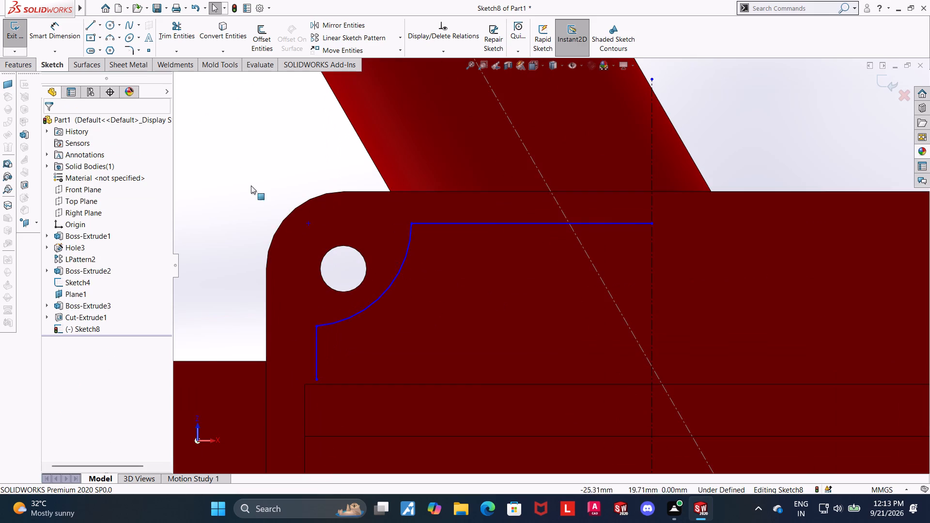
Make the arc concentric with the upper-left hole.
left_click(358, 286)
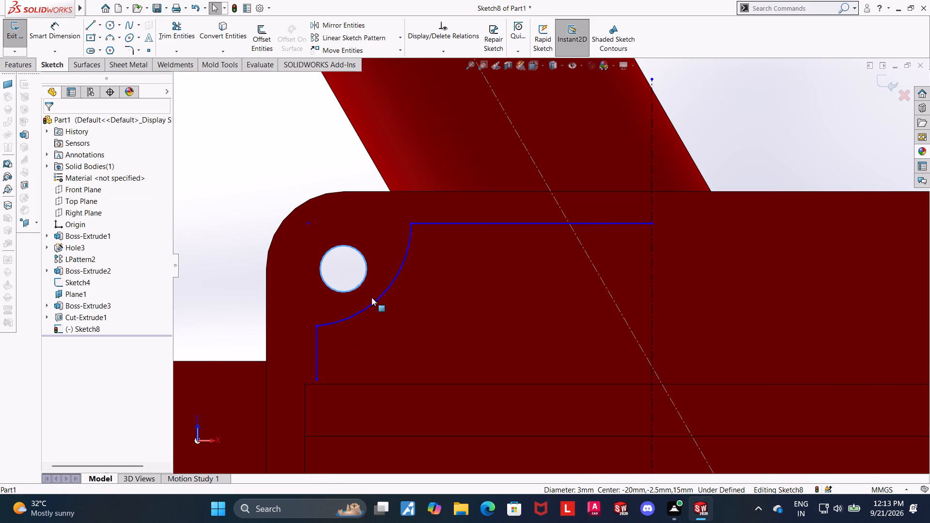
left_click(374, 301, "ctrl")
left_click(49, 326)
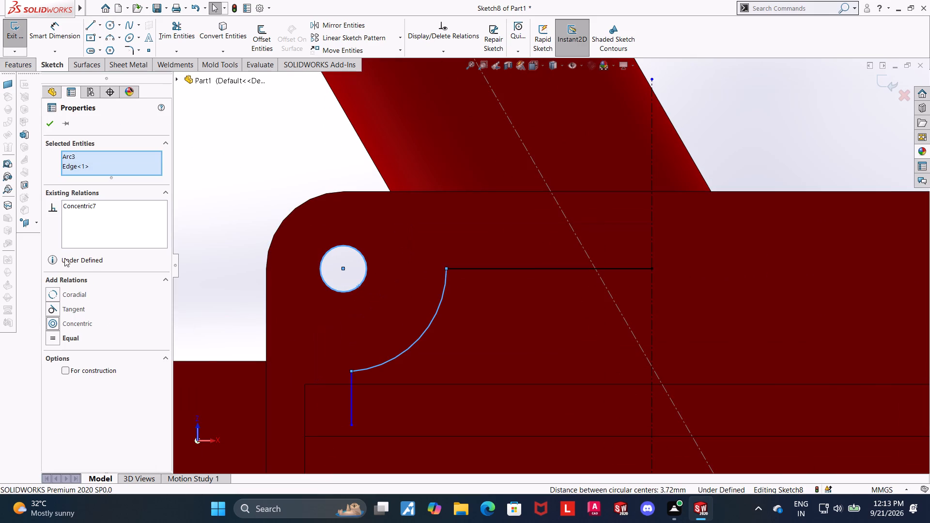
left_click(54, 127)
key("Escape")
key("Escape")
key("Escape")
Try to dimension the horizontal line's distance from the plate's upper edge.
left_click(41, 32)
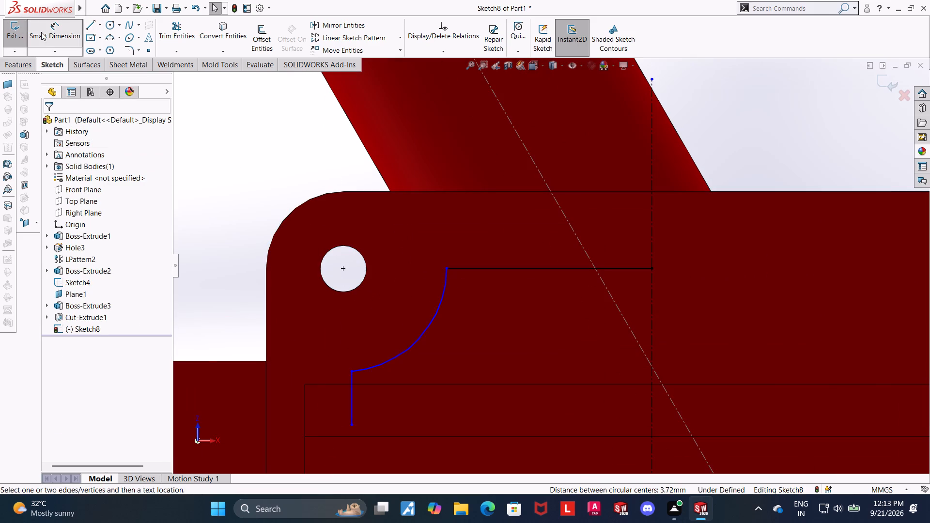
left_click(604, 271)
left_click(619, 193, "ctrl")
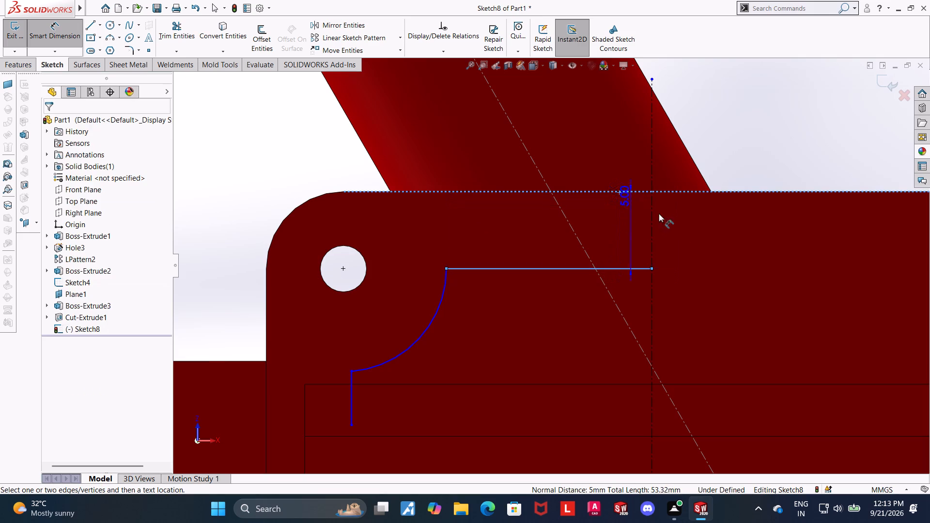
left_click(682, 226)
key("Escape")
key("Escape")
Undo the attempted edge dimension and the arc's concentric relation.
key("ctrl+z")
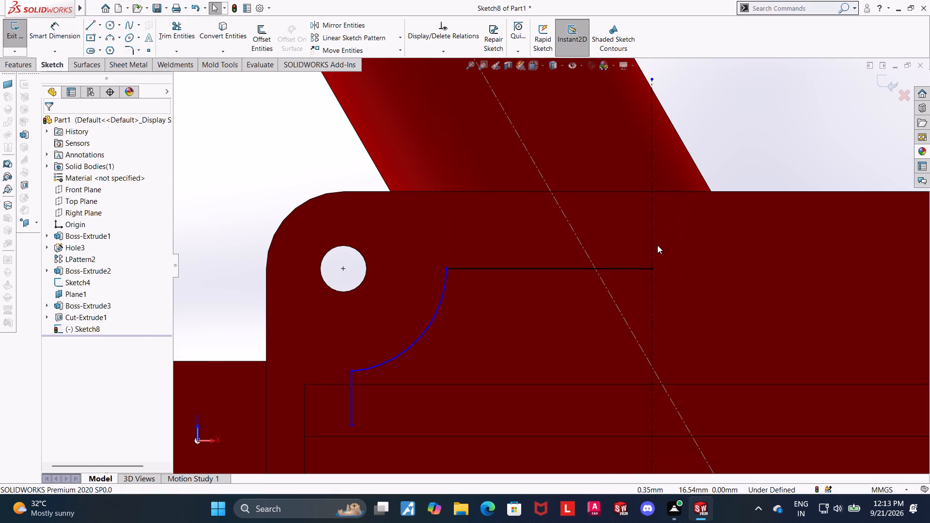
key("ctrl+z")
Trim away the horizontal line between the arc and the vertical centerline.
left_click(183, 39)
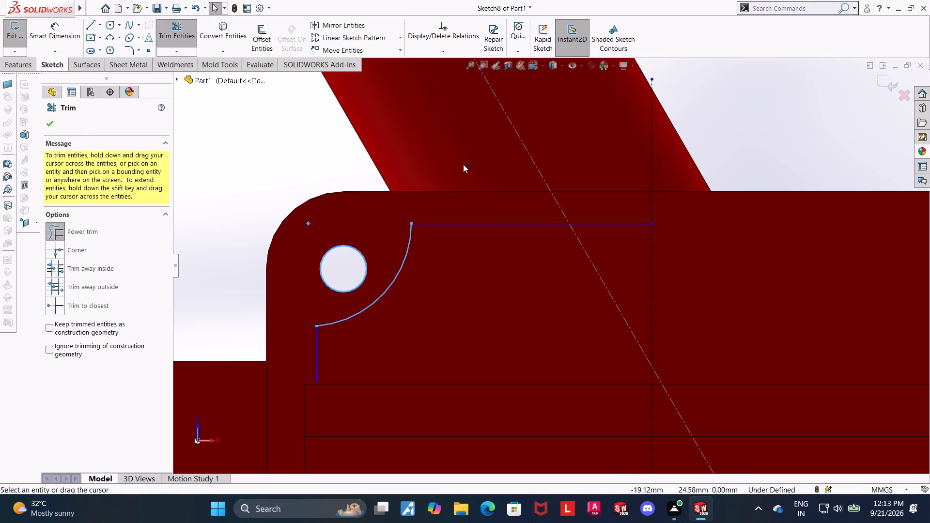
left_click_drag(543, 203, 534, 248)
key("Escape")
key("grave")
key("Escape")
key("Escape")
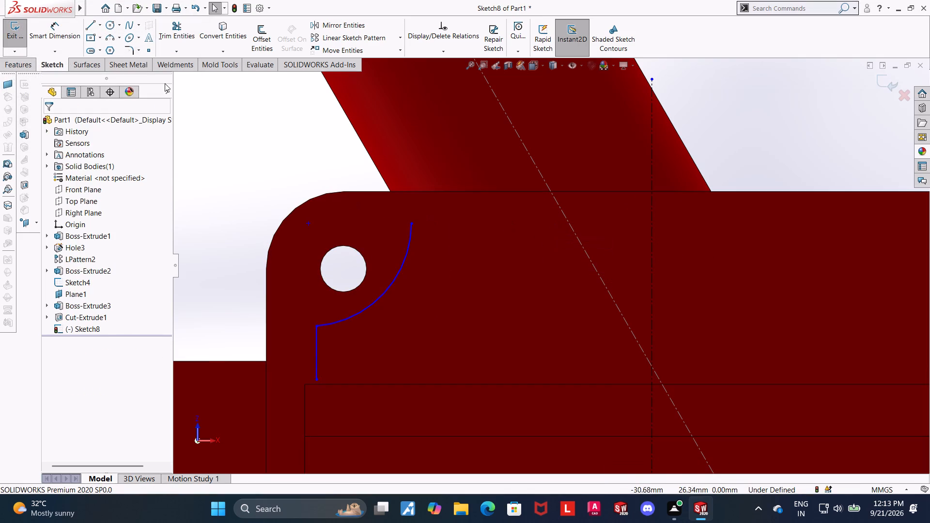
Redraw a horizontal line about 15.6 mm long from the arc's upper endpoint to the vertical centerline.
left_click(87, 28)
left_click(410, 222)
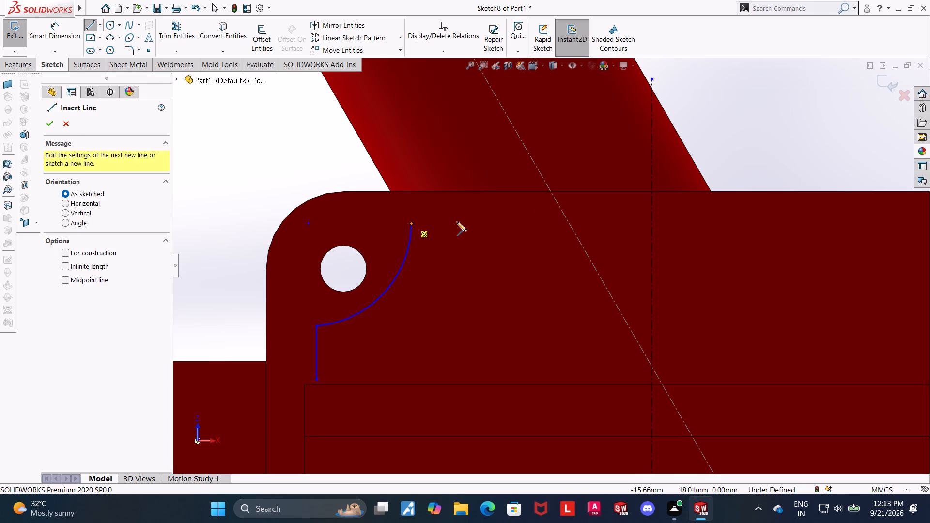
left_click(651, 223)
key("Escape")
key("Escape")
key("Escape")
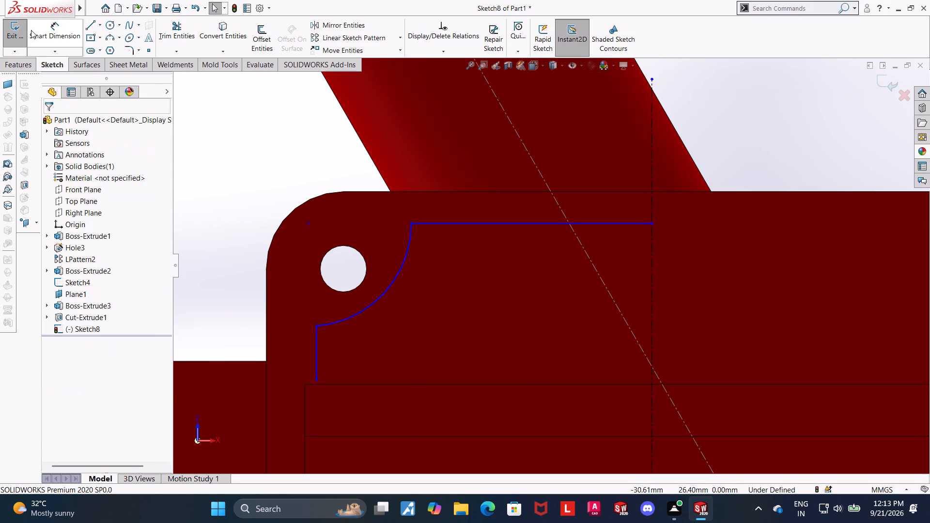
Dimension the horizontal line 3 mm from the plate's upper edge.
left_click(37, 30)
left_click(619, 221)
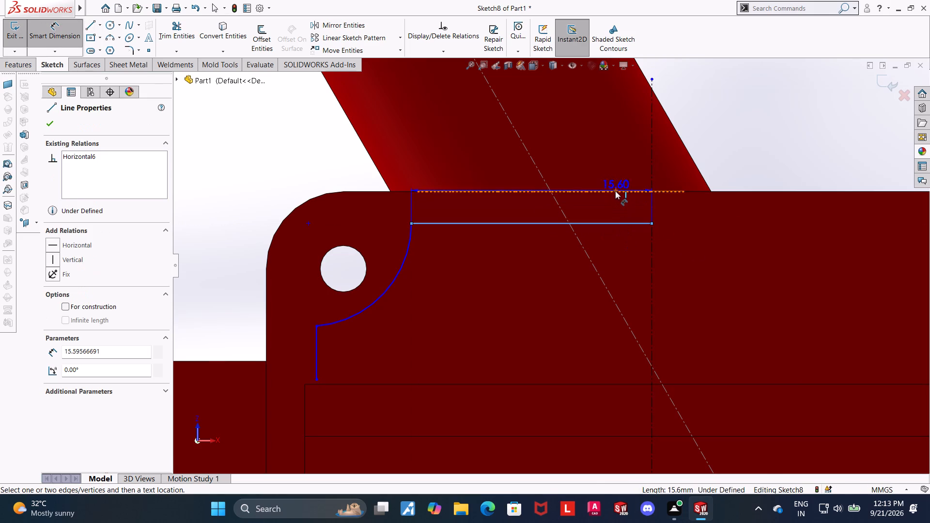
left_click(615, 192)
left_click(712, 220)
key("3")
key("Return")
key("Escape")
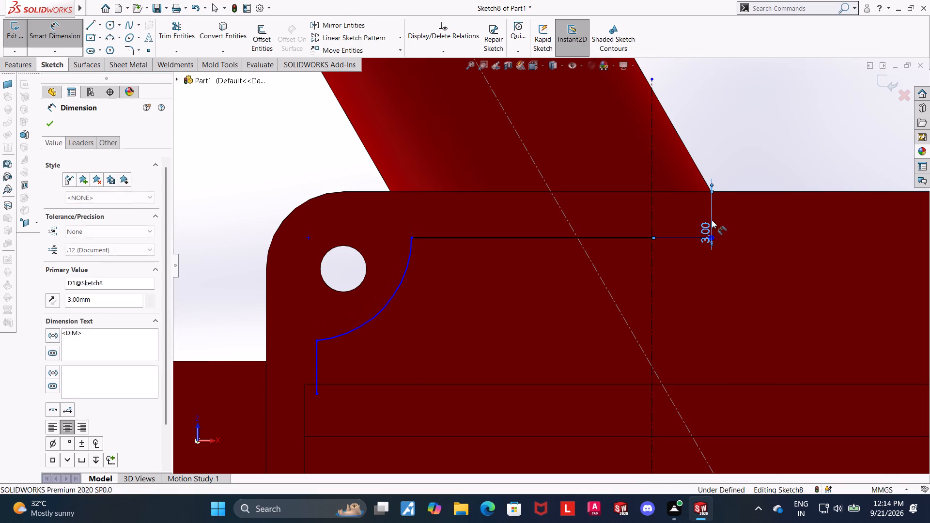
key("Escape")
Apply a concentric relation between the arc and the upper-left hole's edge.
left_click(355, 286)
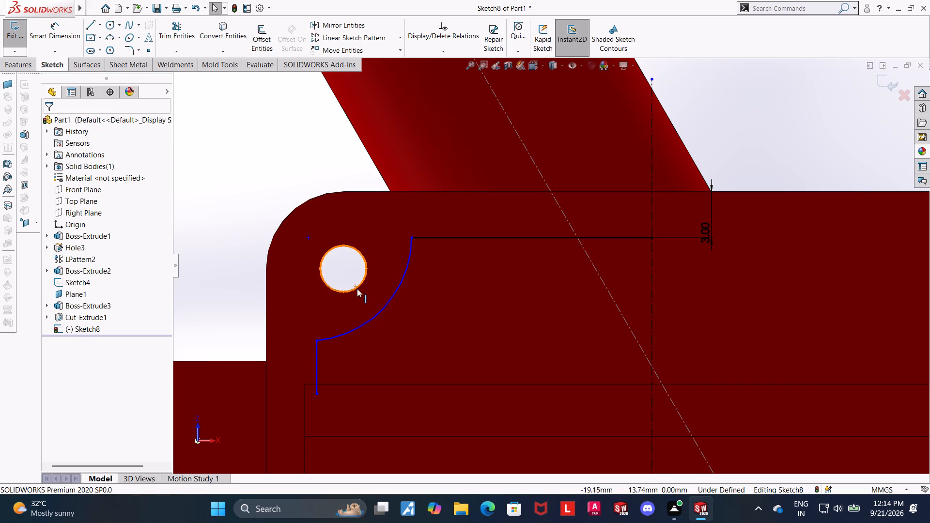
left_click(357, 288)
left_click(379, 313, "ctrl")
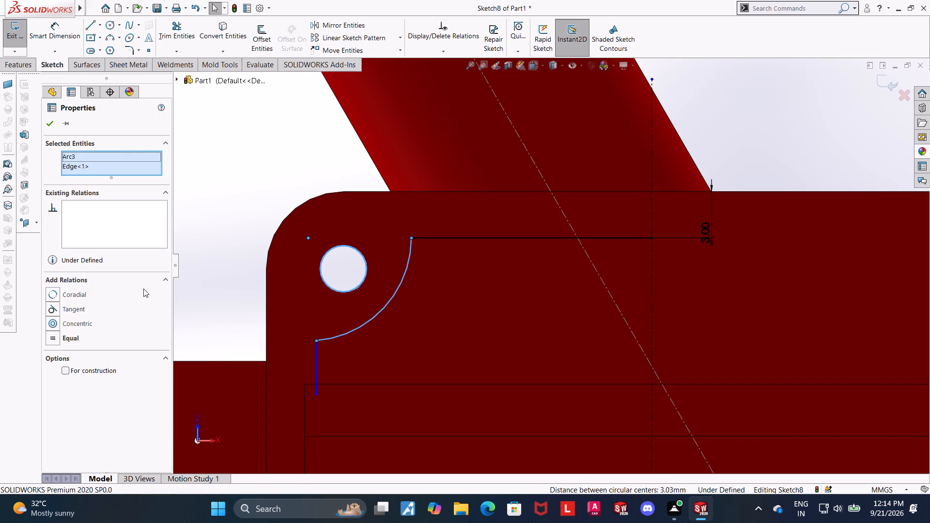
left_click(57, 319)
left_click(51, 127)
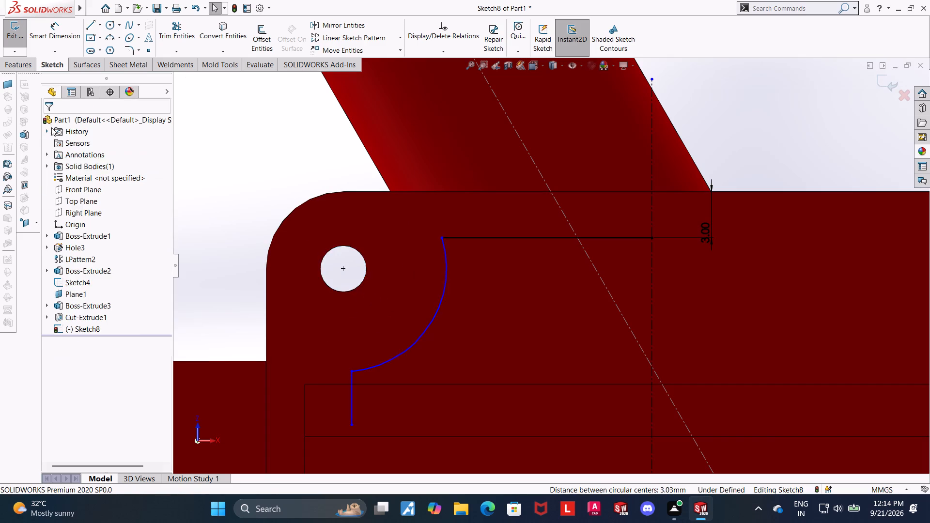
key("Escape")
key("Escape")
key("Escape")
Make the lower endpoint of the short vertical line coincident with the recess's left edge.
scroll(467, 369, "up", 5)
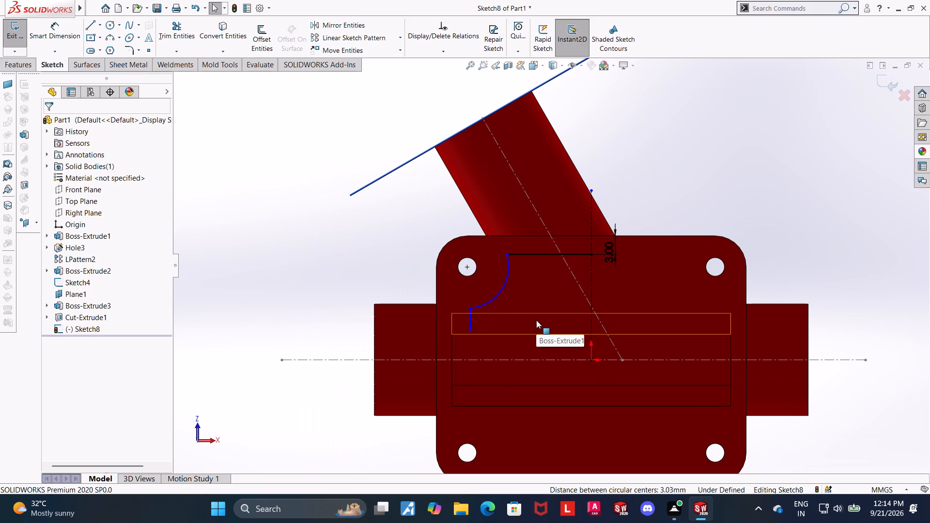
key("Escape")
scroll(480, 327, "down", 4)
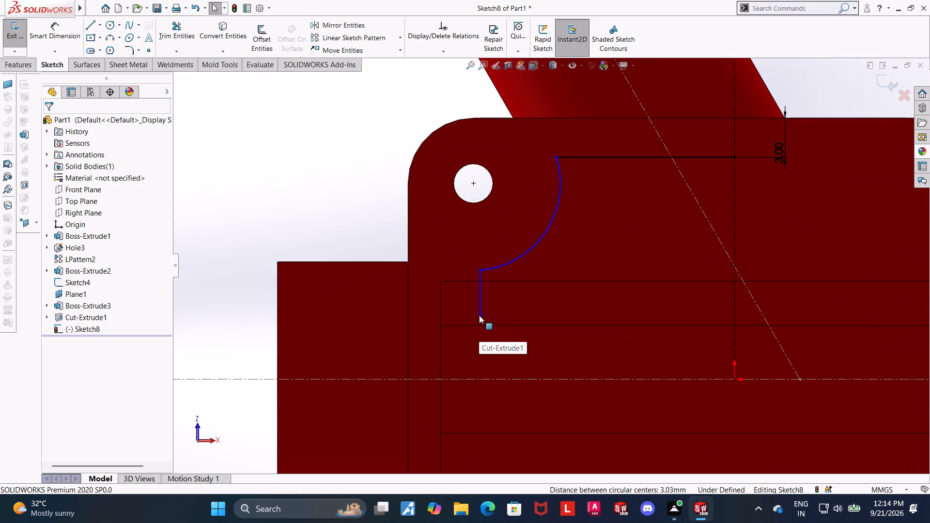
left_click(480, 317)
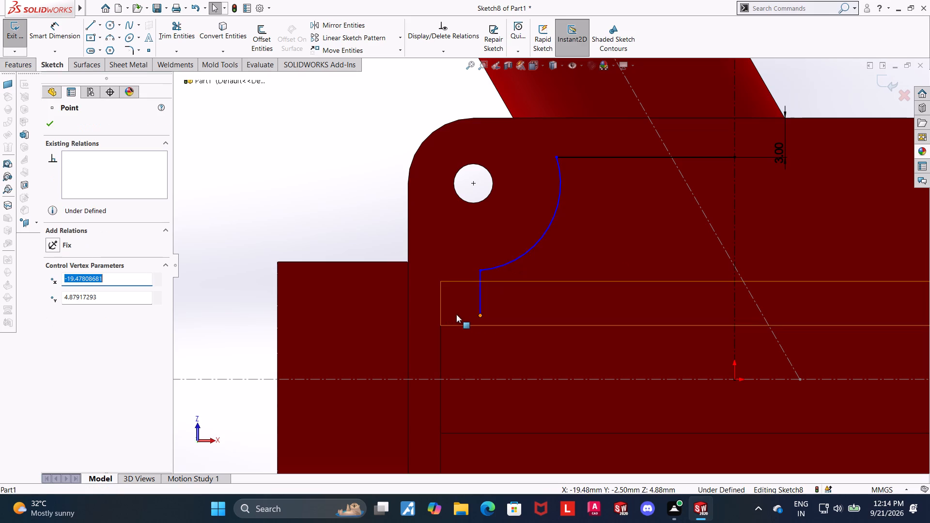
left_click(441, 308, "ctrl")
left_click(52, 312)
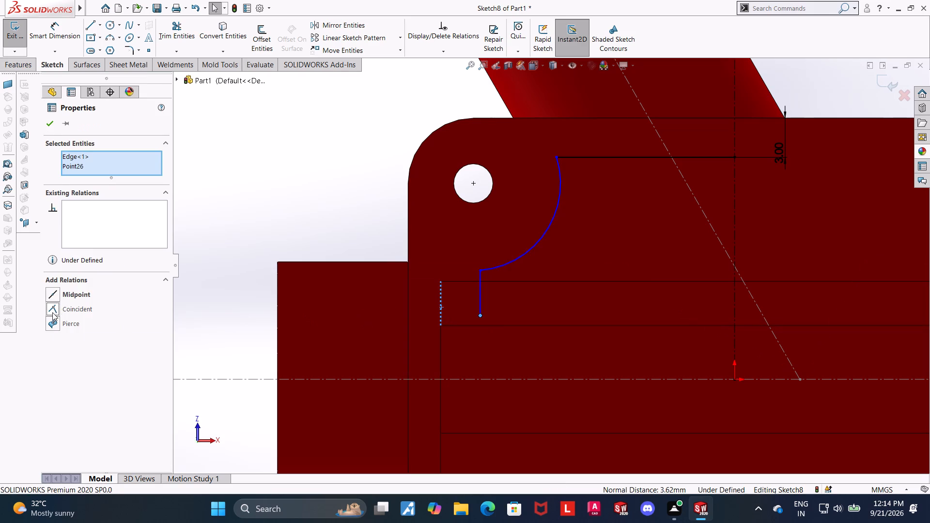
left_click(49, 128)
key("Escape")
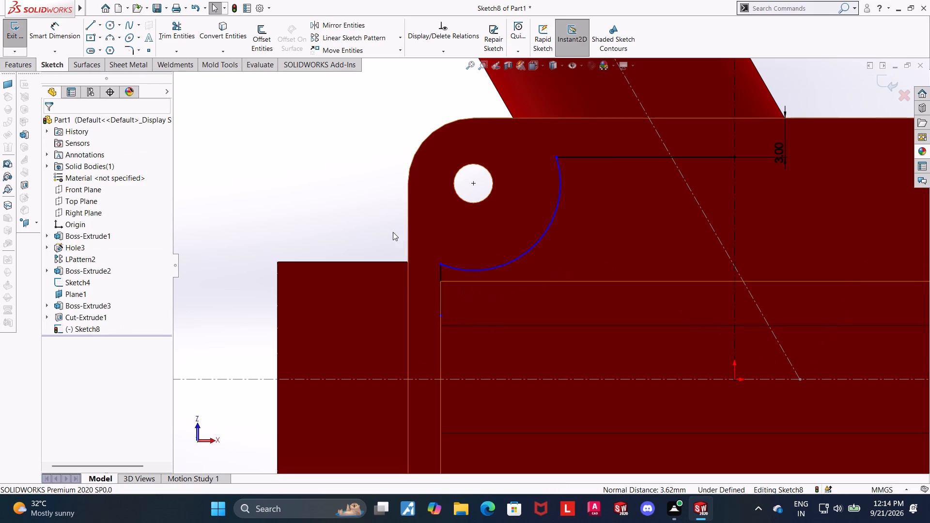
Dimension the arc around the upper-left hole with a radius of 6 mm.
left_click(55, 32)
left_click(533, 248)
left_click(578, 250)
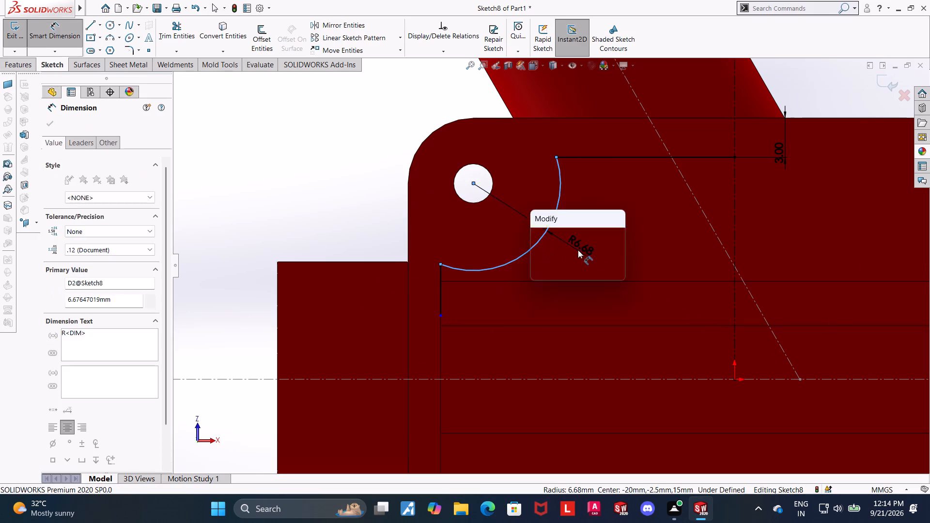
key("6")
key("Return")
key("Escape")
key("Escape")
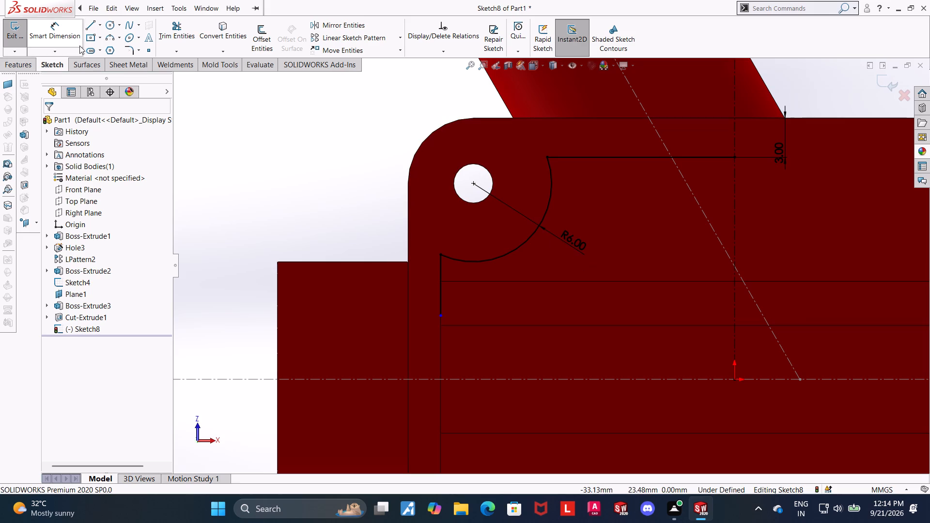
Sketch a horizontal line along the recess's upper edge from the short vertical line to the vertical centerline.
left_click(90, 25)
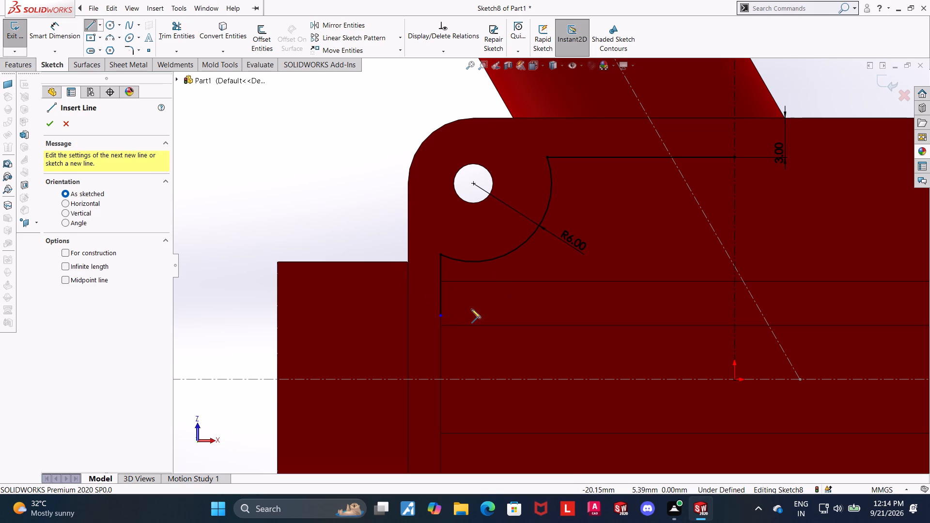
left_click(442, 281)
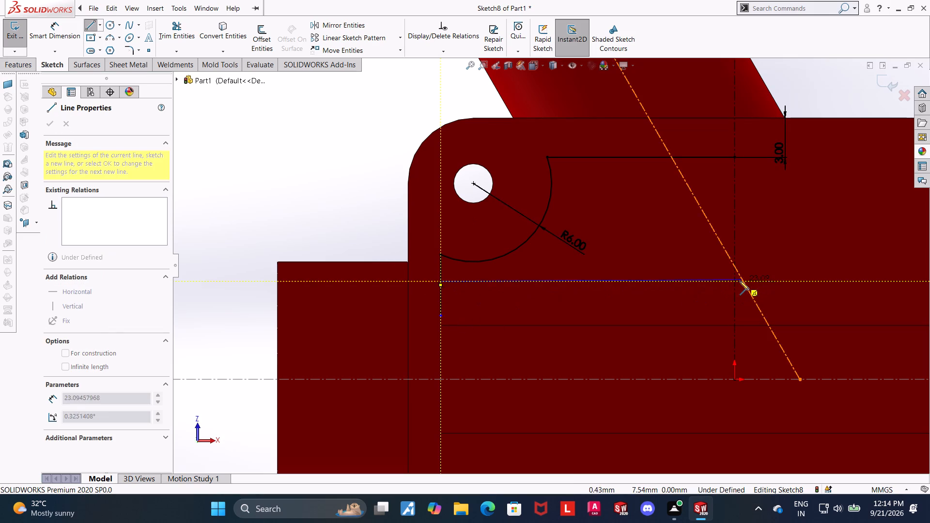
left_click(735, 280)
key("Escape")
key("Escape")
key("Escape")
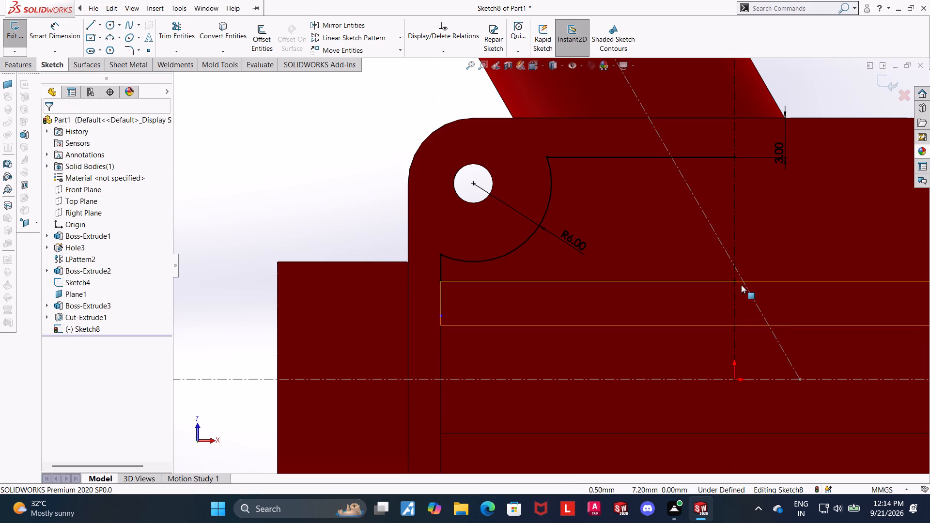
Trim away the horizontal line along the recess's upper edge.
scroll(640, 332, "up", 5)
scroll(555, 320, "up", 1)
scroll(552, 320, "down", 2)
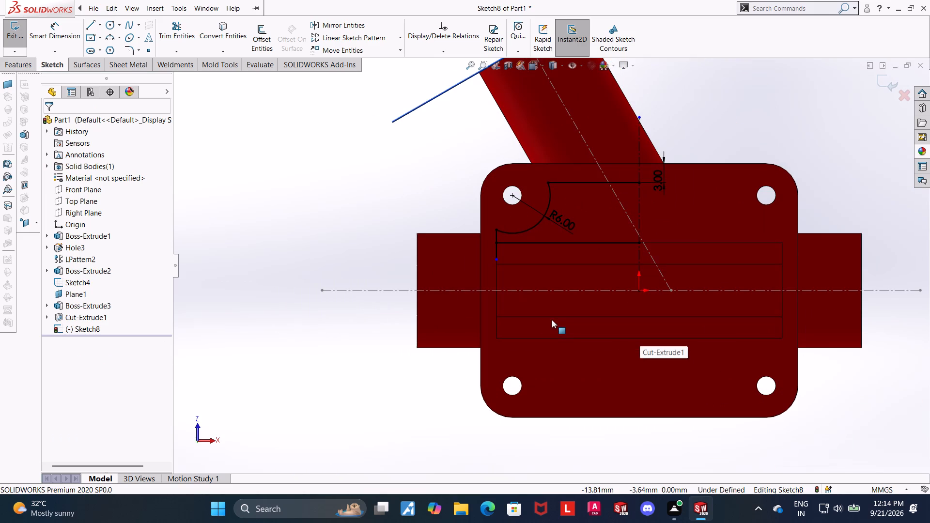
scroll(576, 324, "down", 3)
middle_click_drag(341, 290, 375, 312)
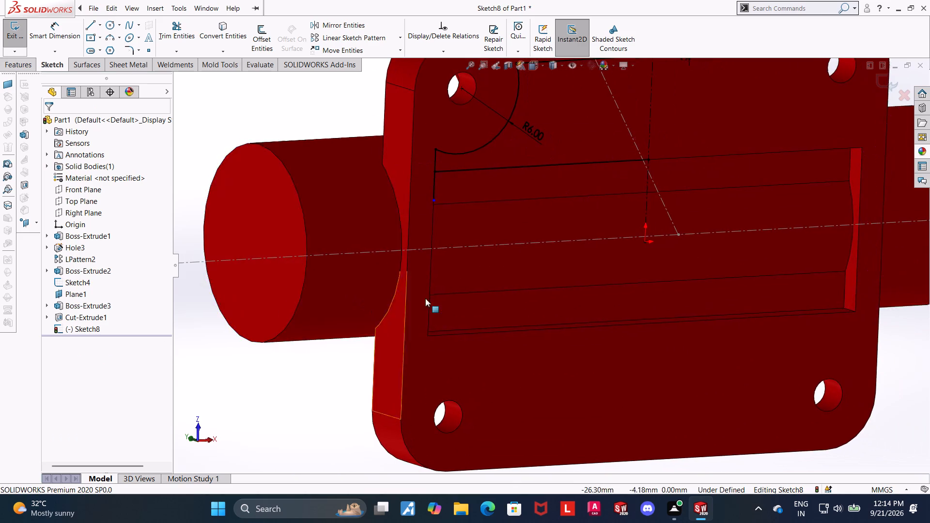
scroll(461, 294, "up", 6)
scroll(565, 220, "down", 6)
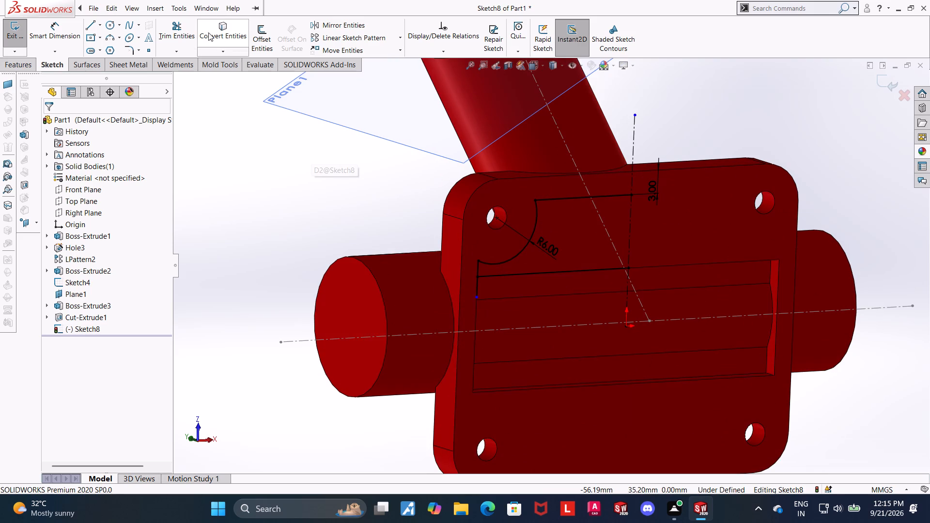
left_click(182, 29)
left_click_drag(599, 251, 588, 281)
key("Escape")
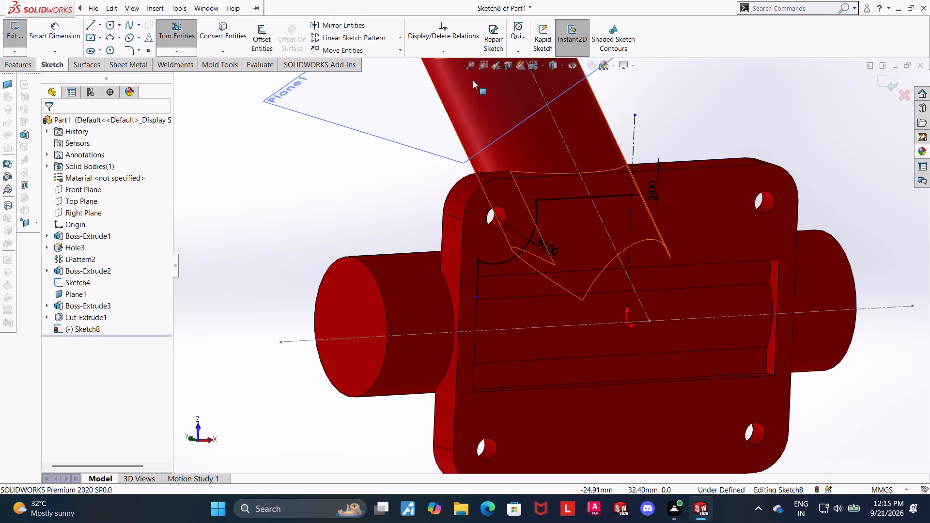
Examine the open underside profile around the upper-left hole against the recess, finishing with a view normal to the sketch.
left_click(535, 68)
left_click(464, 321)
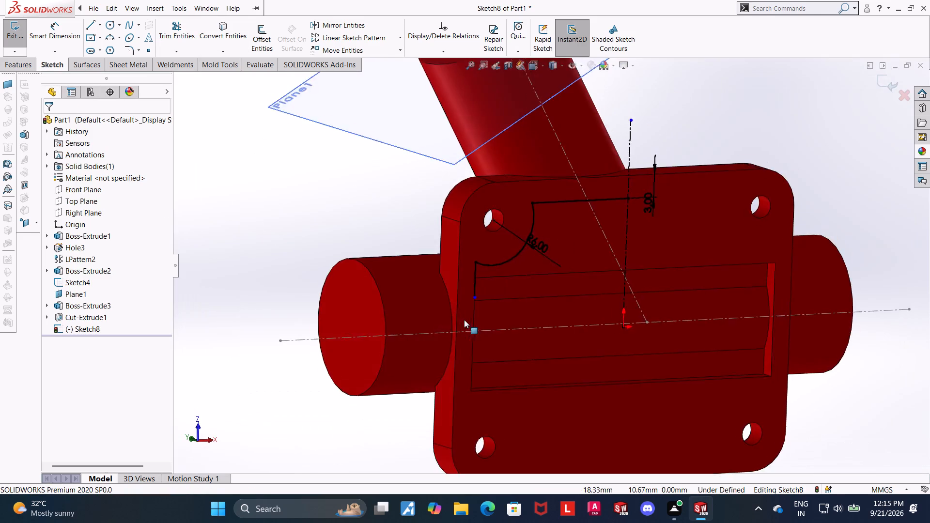
scroll(548, 317, "down", 2)
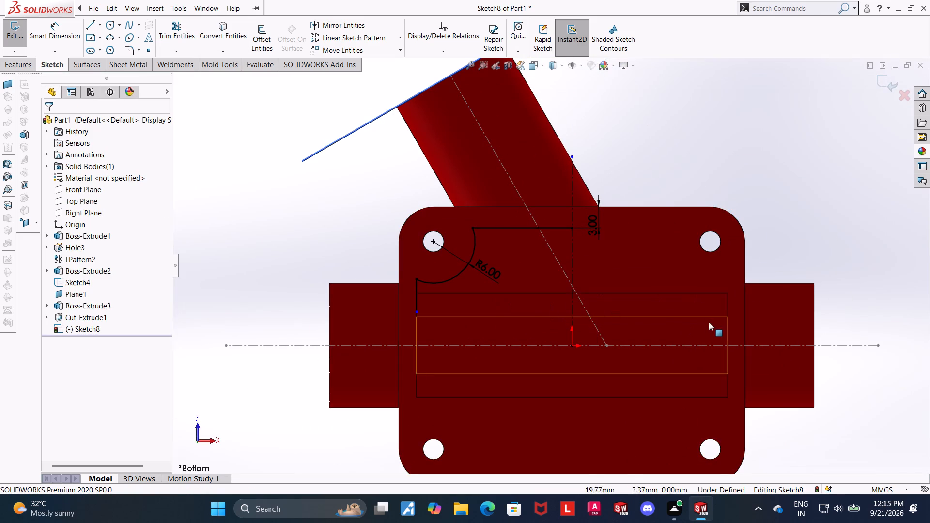
middle_click_drag(490, 317, 475, 314)
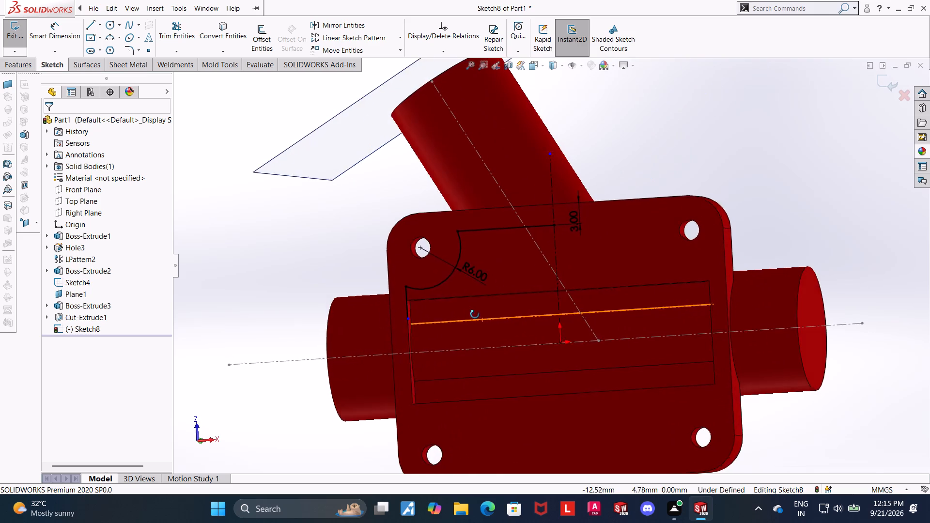
middle_click_drag(475, 314, 498, 325)
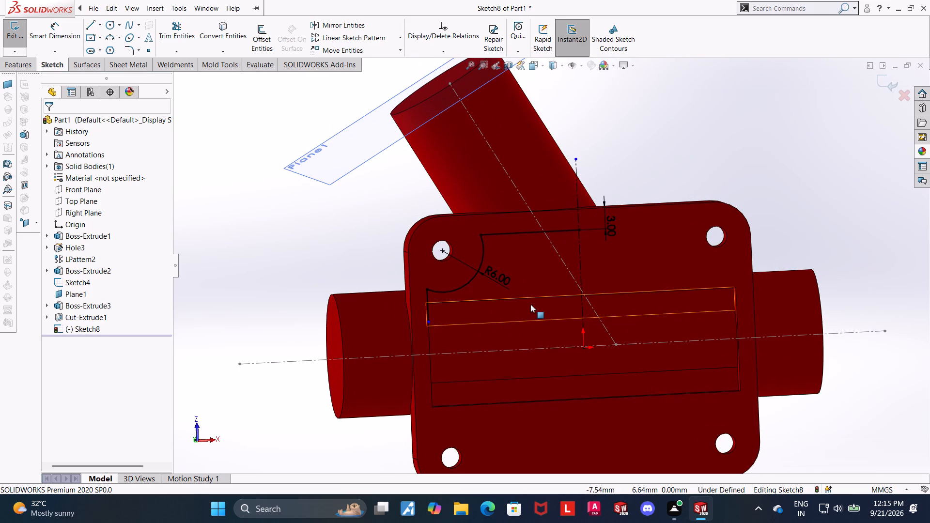
left_click(625, 273)
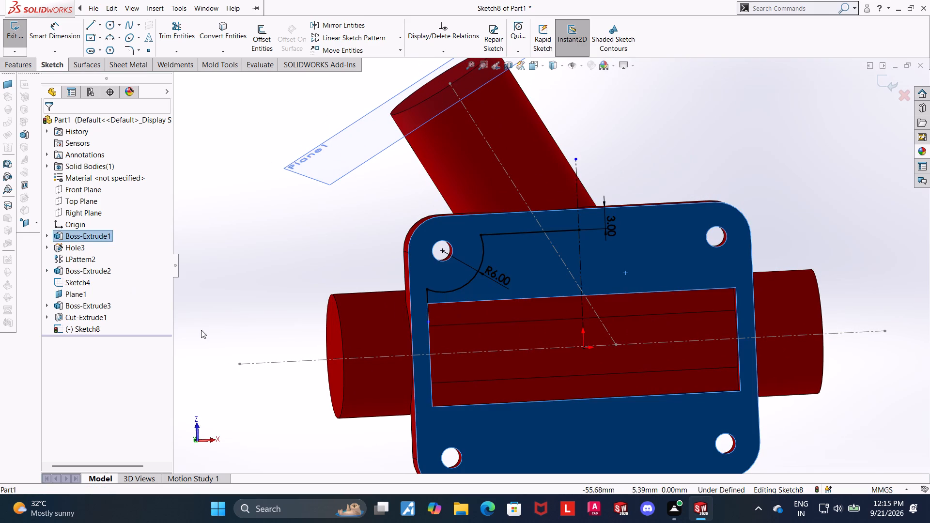
left_click(201, 330)
left_click(92, 326)
left_click(116, 312)
scroll(545, 310, "down", 2)
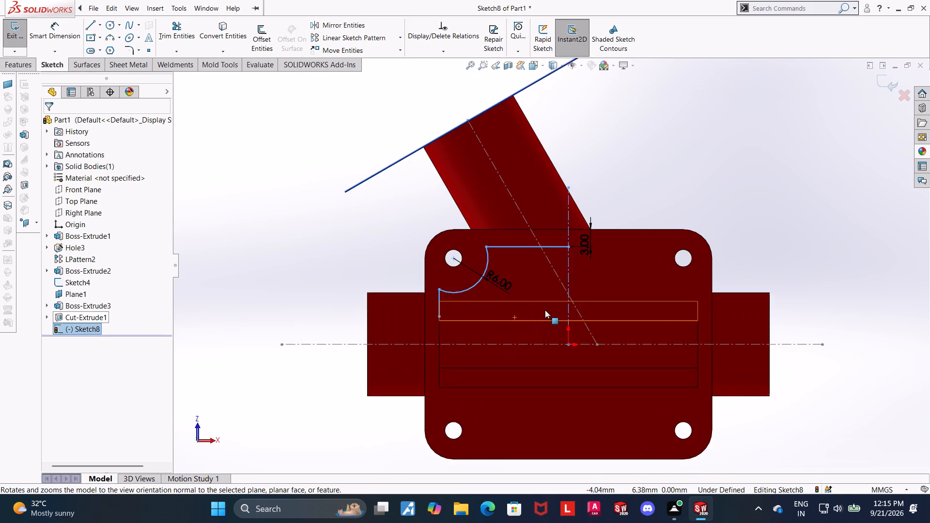
scroll(670, 277, "down", 2)
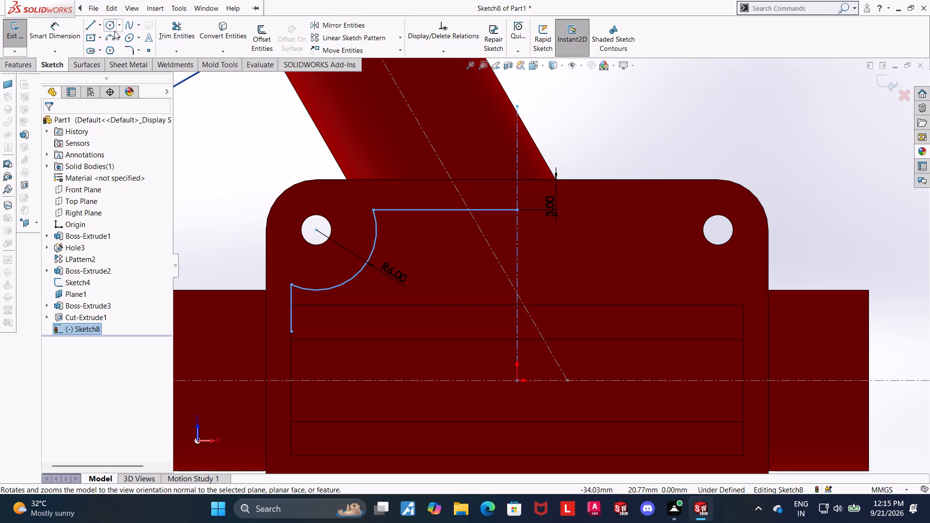
Sketch a horizontal line along the recess's upper edge from the short vertical line to the vertical centerline.
left_click(97, 29)
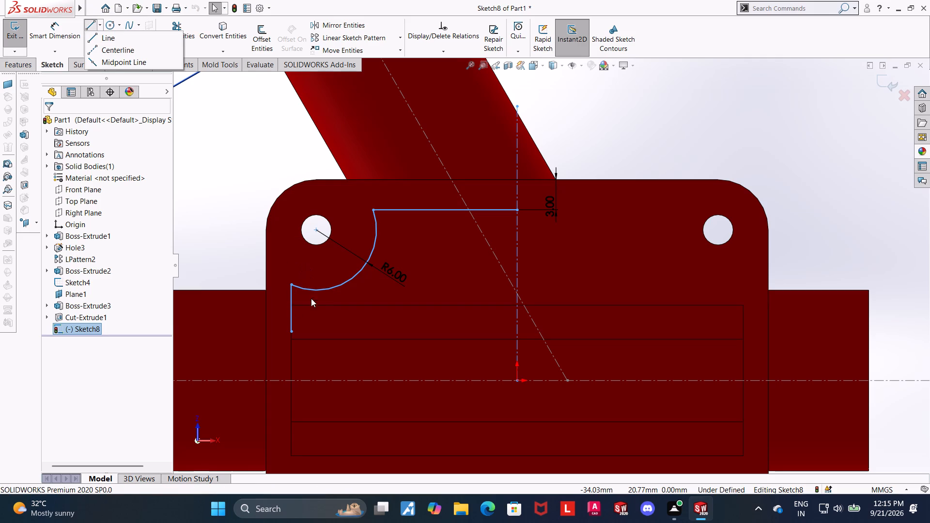
scroll(314, 303, "down", 1)
left_click(104, 40)
scroll(367, 326, "down", 3)
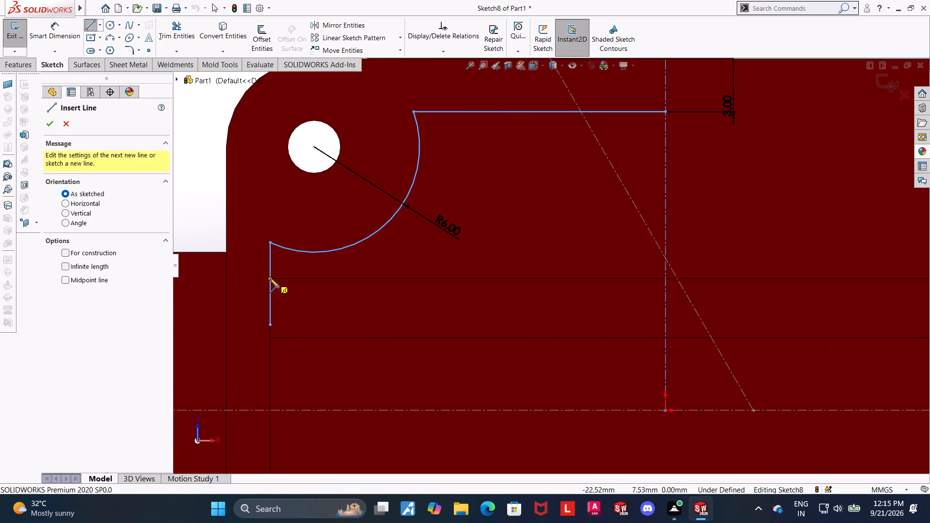
left_click(270, 278)
left_click(667, 277)
key("Escape")
key("Escape")
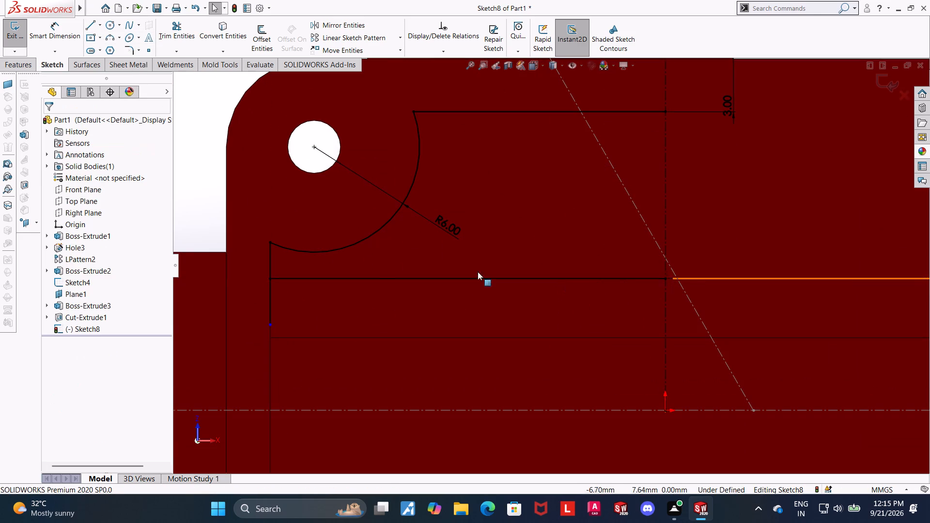
key("Escape")
Trim the portion of the short vertical line that extends below the new horizontal line.
left_click(183, 29)
left_click_drag(287, 289, 261, 299)
scroll(343, 302, "up", 4)
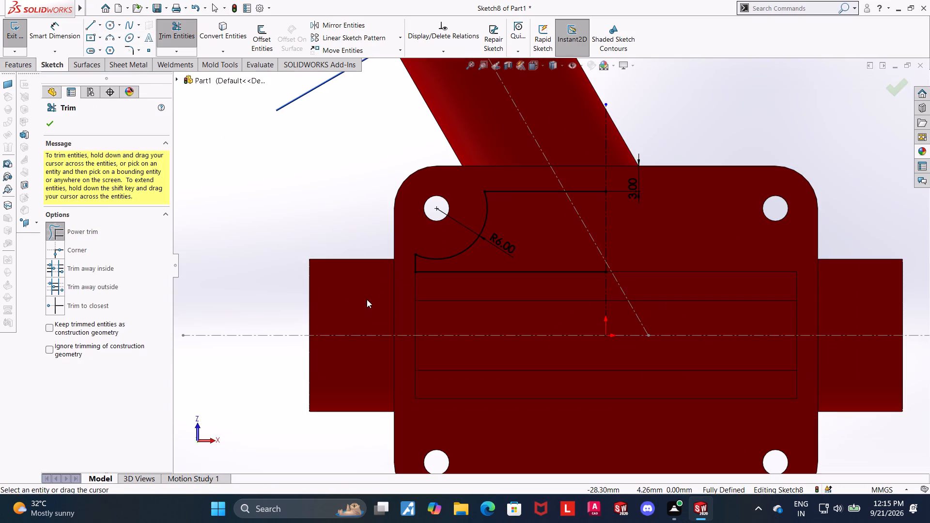
key("Escape")
key("Escape")
Mirror the two horizontal lines, the R6 arc and the short vertical line about the vertical centerline.
scroll(645, 200, "down", 1)
left_click(369, 22)
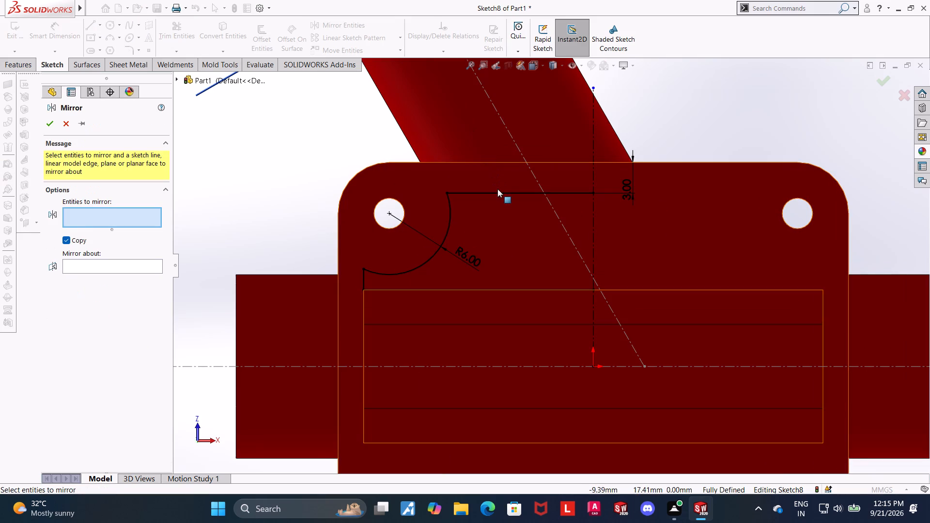
left_click(499, 193, "ctrl")
left_click(450, 223, "ctrl")
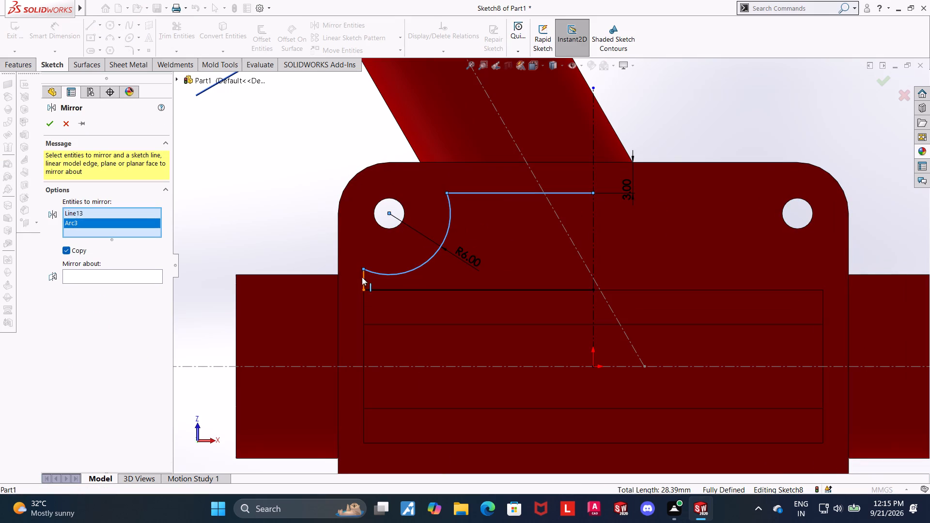
left_click(364, 278, "ctrl")
left_click(416, 292, "ctrl")
left_click(71, 297)
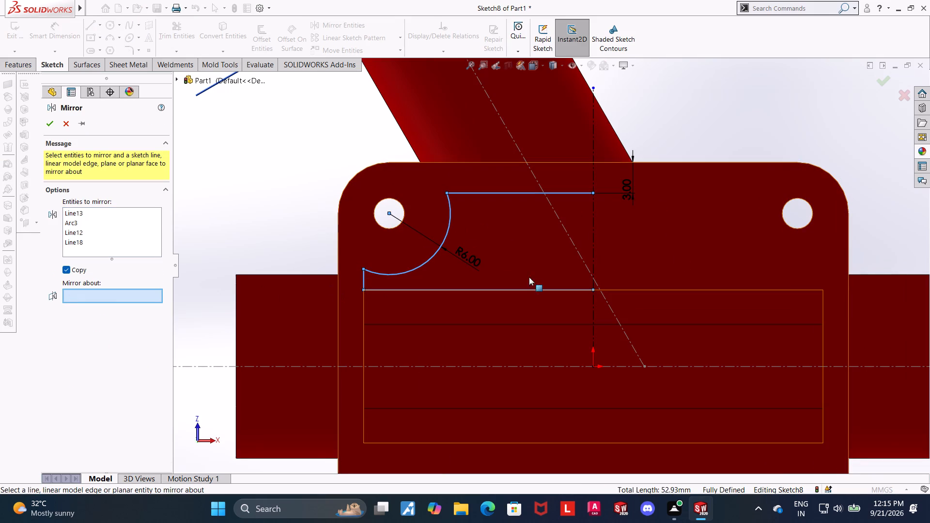
left_click(591, 223)
left_click(46, 121)
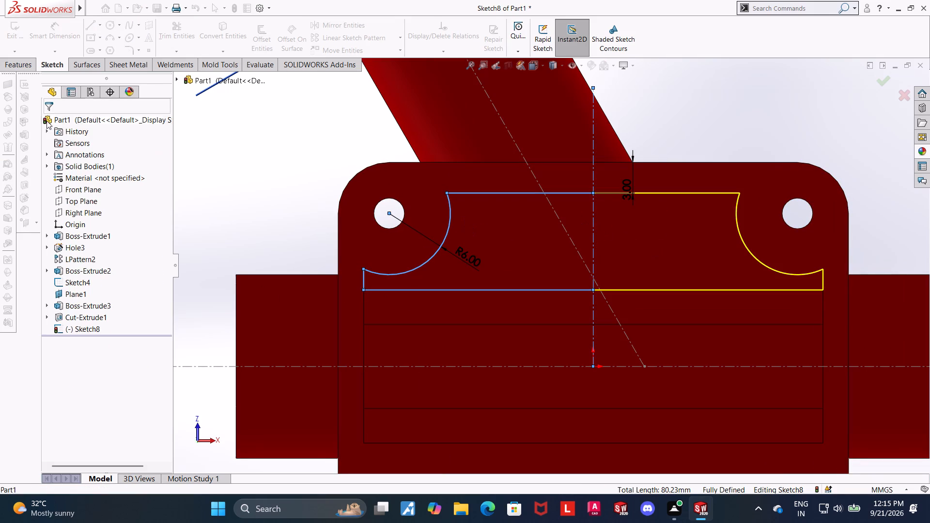
Sketch a horizontal construction centerline through the origin, extending past both ends of the horizontal cylinder.
left_click(101, 29)
left_click(106, 54)
scroll(462, 277, "up", 3)
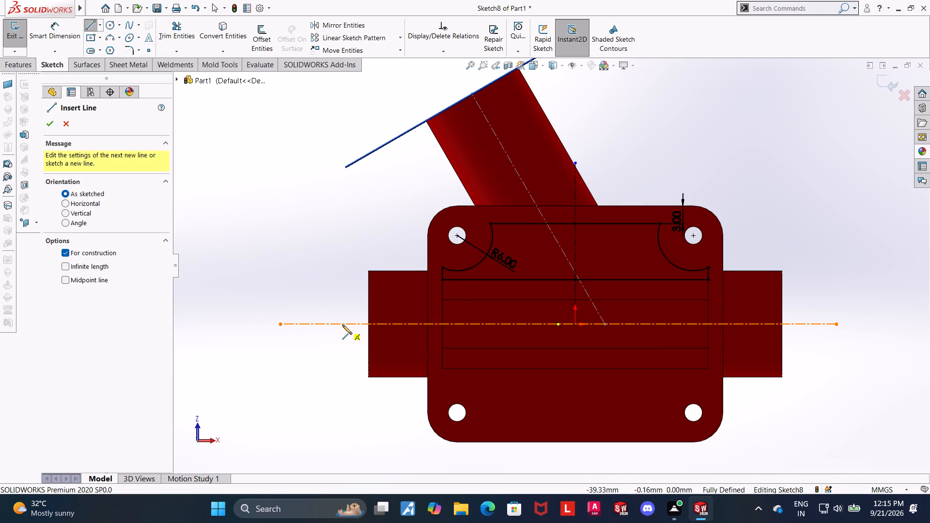
left_click(325, 323)
left_click(839, 325)
key("Escape")
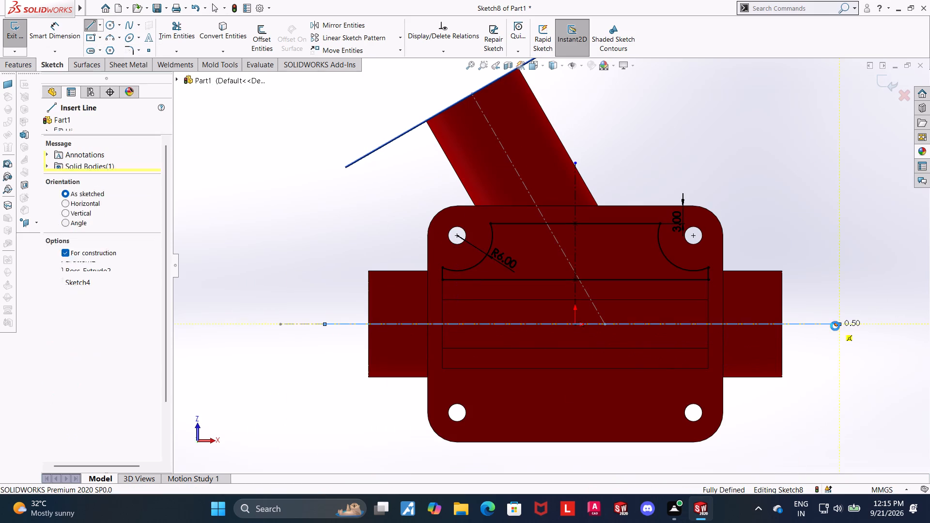
key("Escape")
key("Escape")
Mirror the whole upper profile about the horizontal centerline onto the plate's lower half.
left_click(328, 23)
left_click_drag(742, 199, 417, 284)
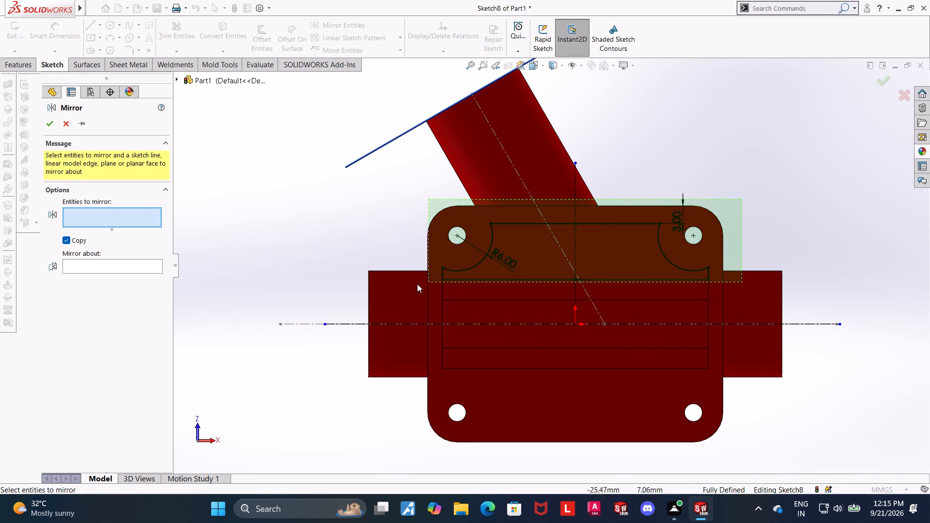
left_click_drag(417, 284, 409, 283)
left_click(105, 347)
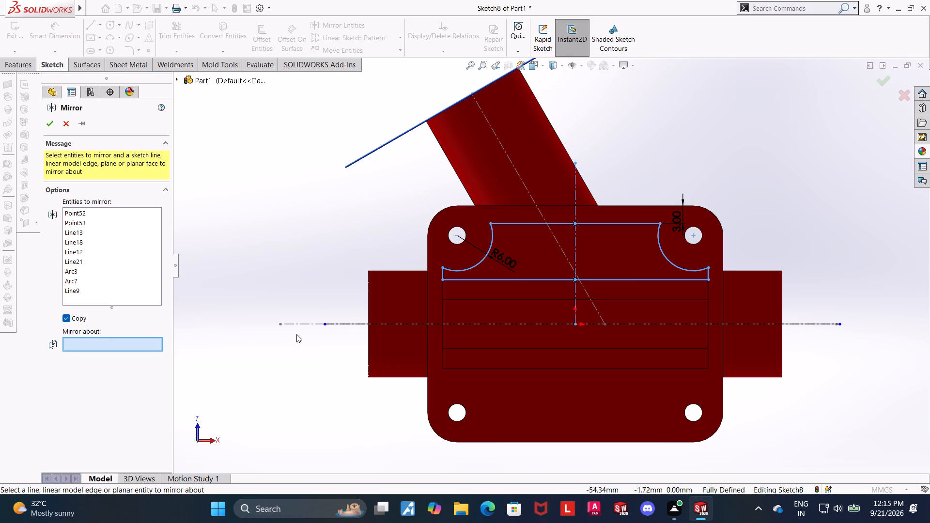
left_click(359, 322)
left_click(45, 128)
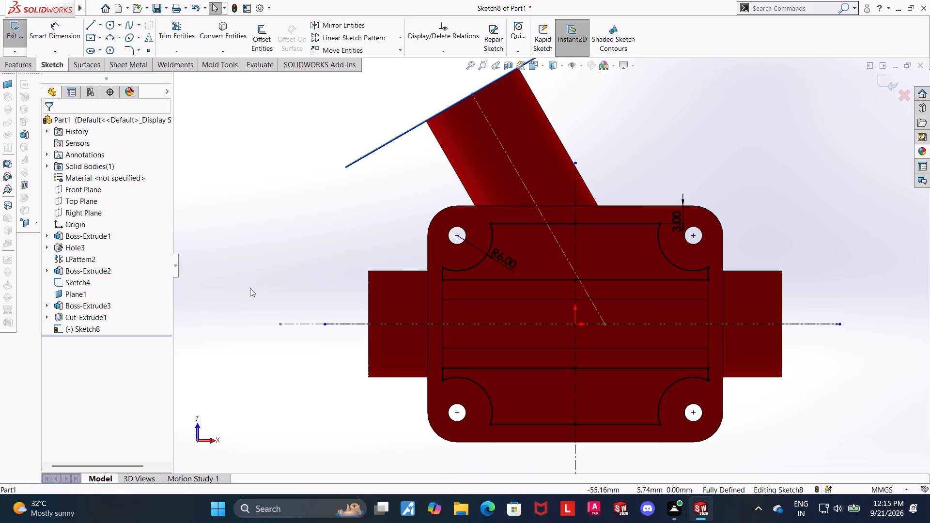
Close the sketch and cut-extrude both underside profiles blind to a depth of 2 mm.
middle_click_drag(712, 177, 748, 196)
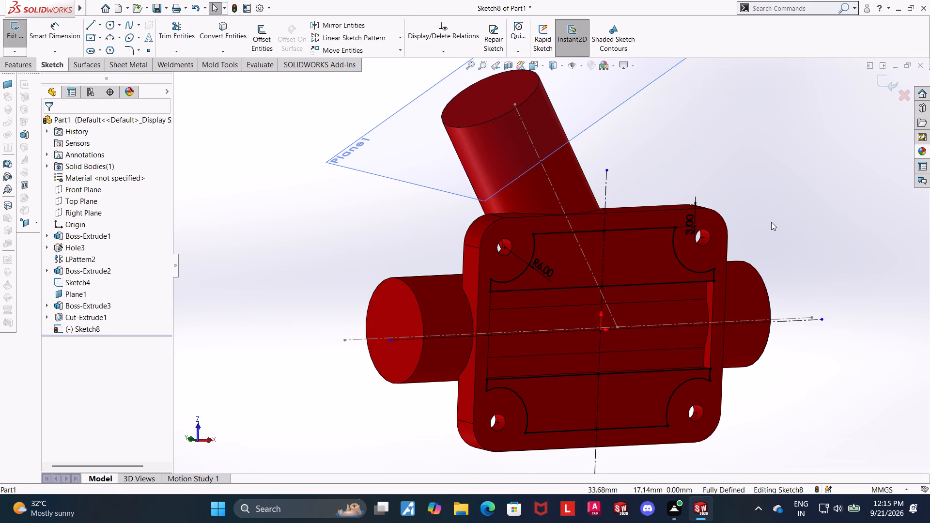
middle_click_drag(843, 212, 854, 221)
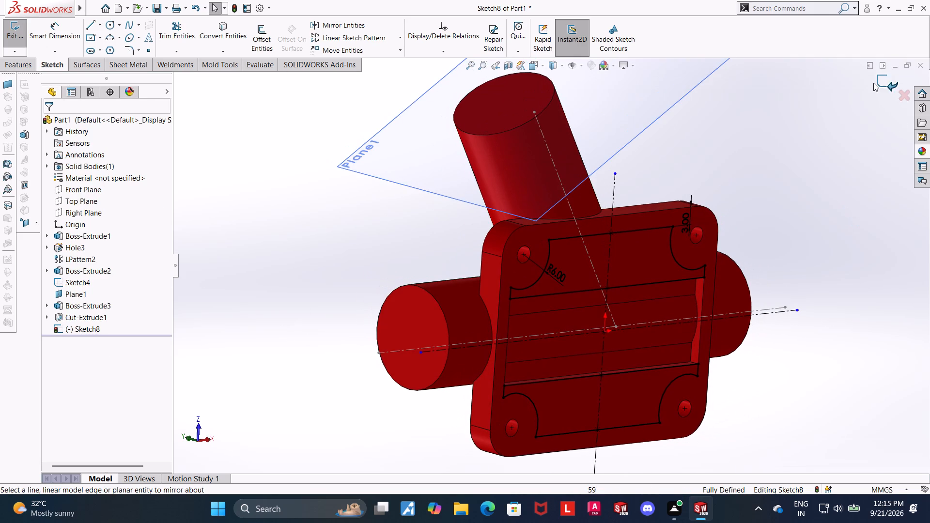
left_click(873, 83)
left_click(882, 80)
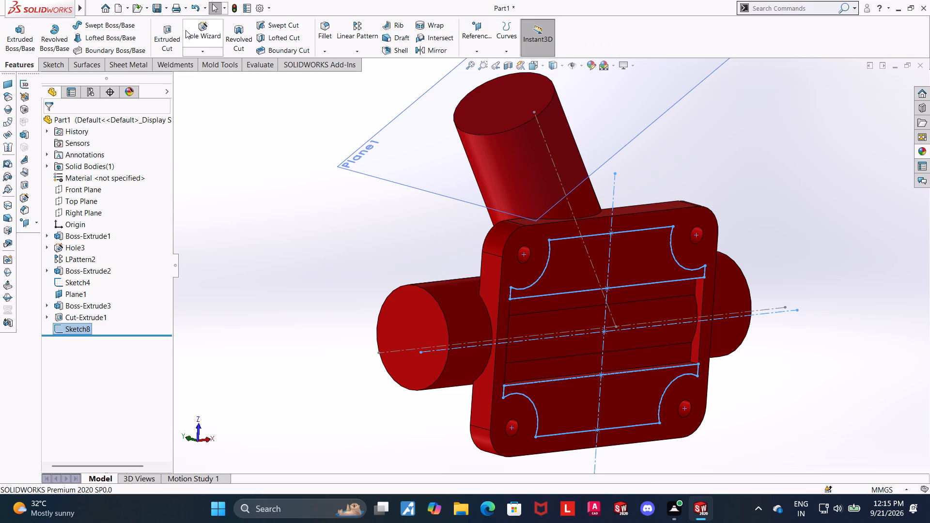
left_click(167, 31)
middle_click_drag(247, 207, 250, 213)
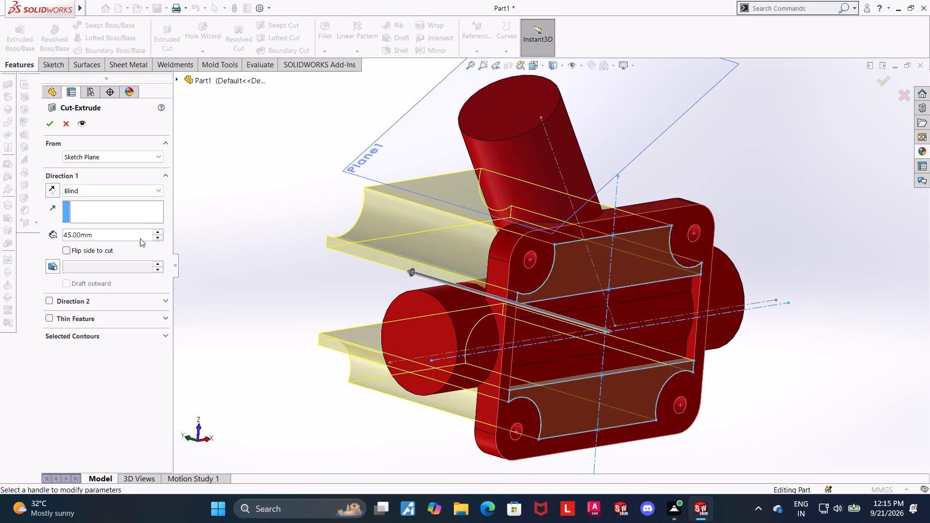
left_click(126, 237)
left_click_drag(125, 236, 21, 228)
key("2")
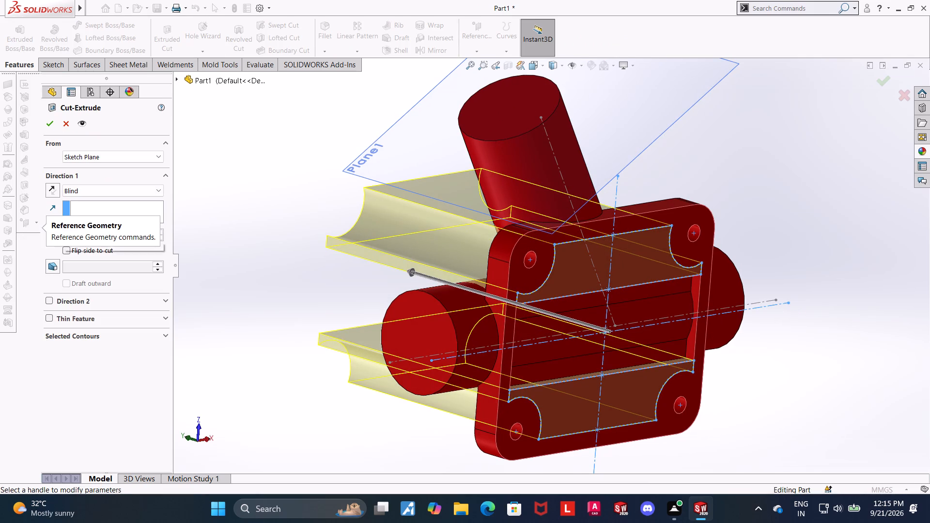
key("Return")
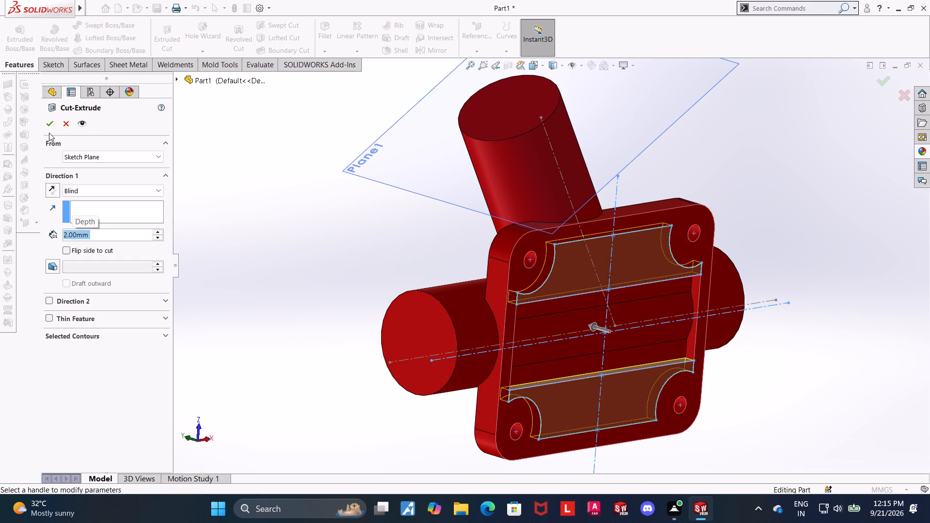
left_click(57, 127)
left_click(241, 292)
Inspect the cut pockets around the holes on the plate's underside, and the whole part from above.
middle_click_drag(804, 291, 769, 277)
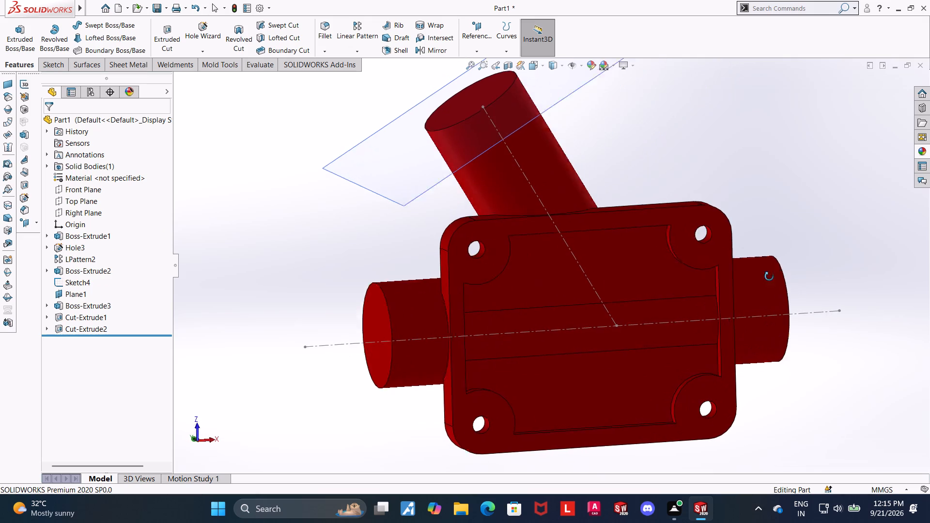
middle_click_drag(769, 277, 770, 275)
middle_click_drag(681, 284, 728, 296)
scroll(675, 271, "down", 4)
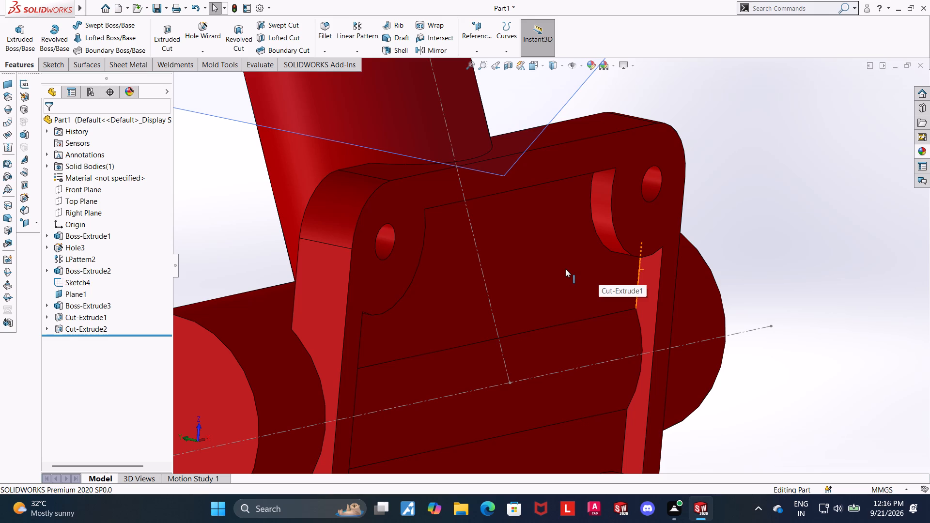
scroll(581, 243, "up", 4)
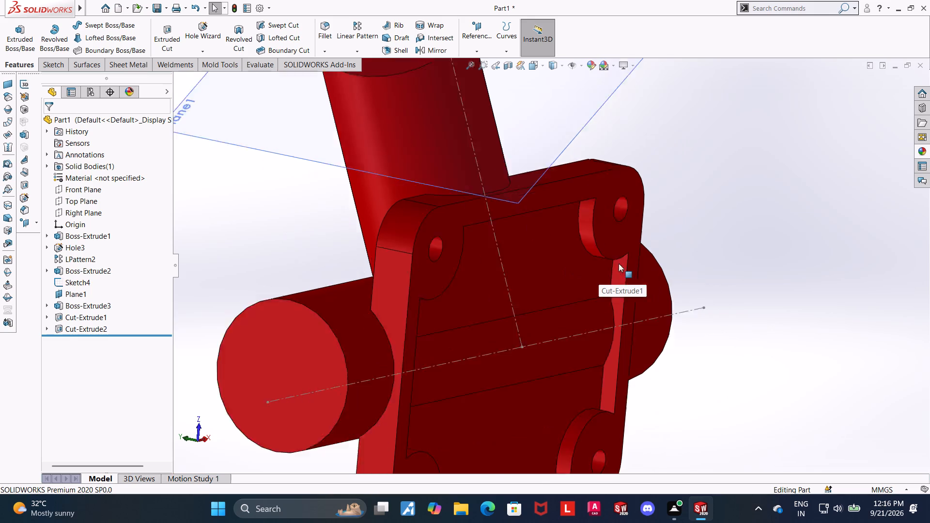
scroll(619, 263, "up", 2)
scroll(688, 222, "up", 1)
middle_click_drag(688, 222, 771, 308)
scroll(771, 308, "up", 1)
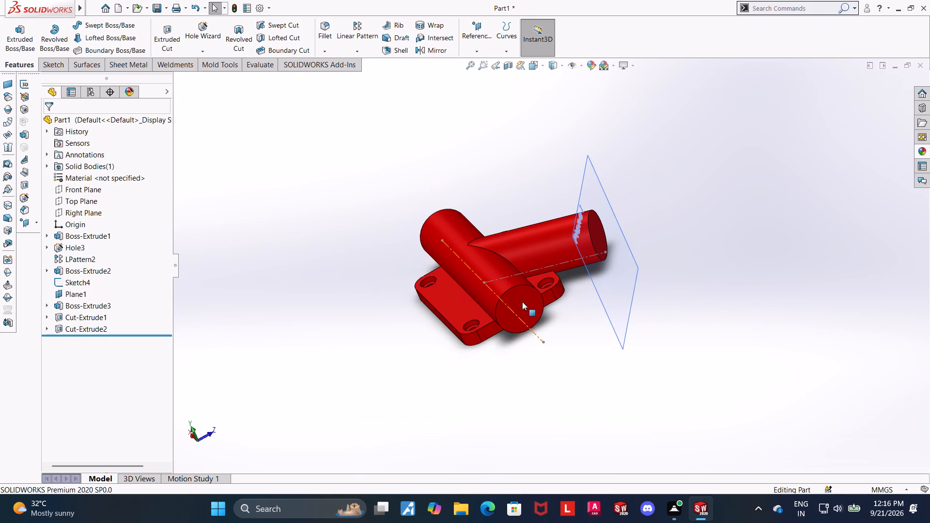
View the upright-profile cylinder's end face head-on and show its circle sketch, Sketch3 under Boss-Extrude2.
left_click(526, 306)
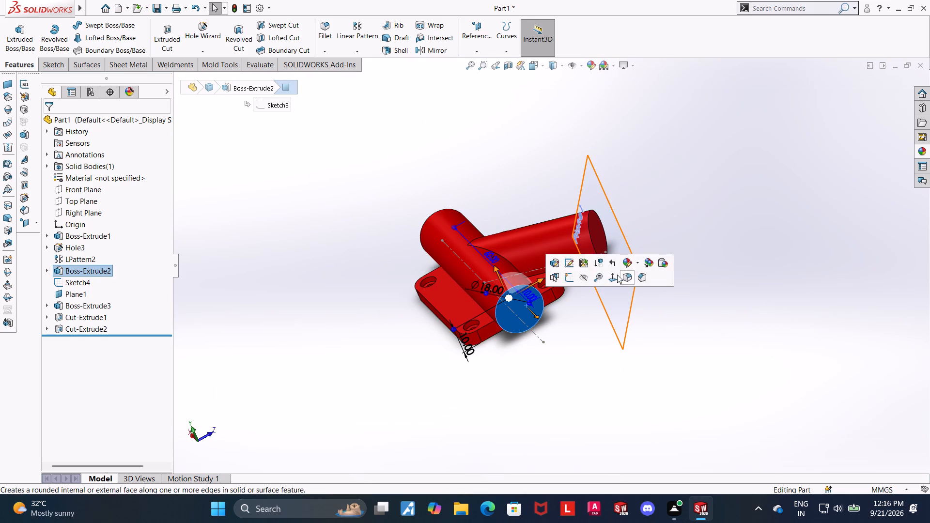
left_click(616, 275)
left_click(502, 348)
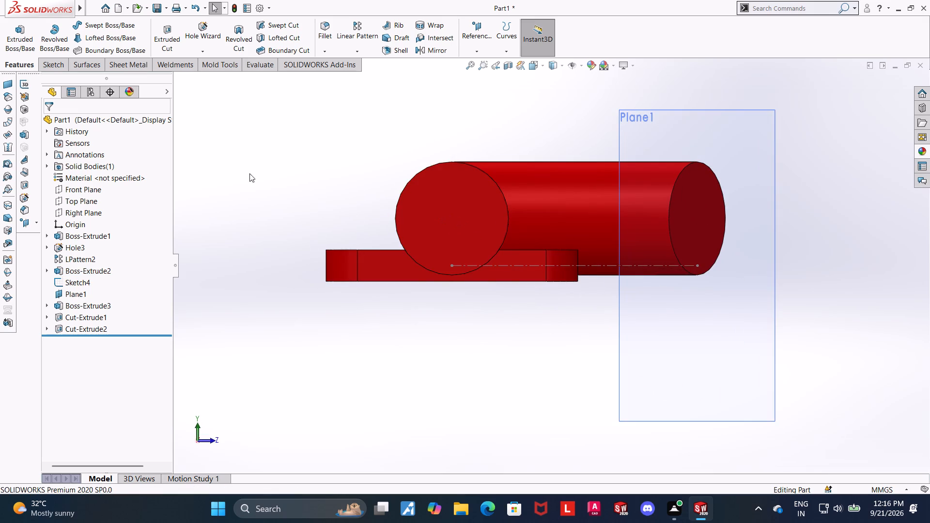
scroll(294, 170, "up", 3)
scroll(577, 181, "down", 3)
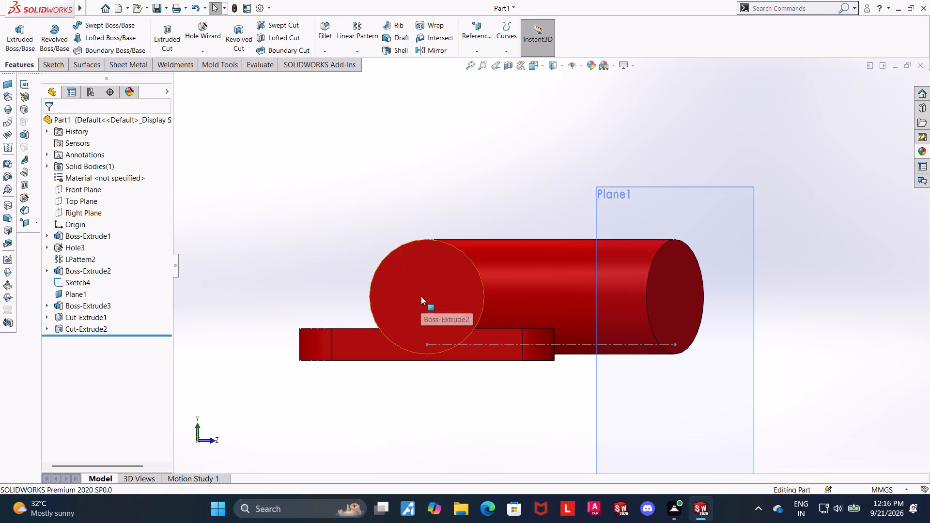
left_click(47, 235)
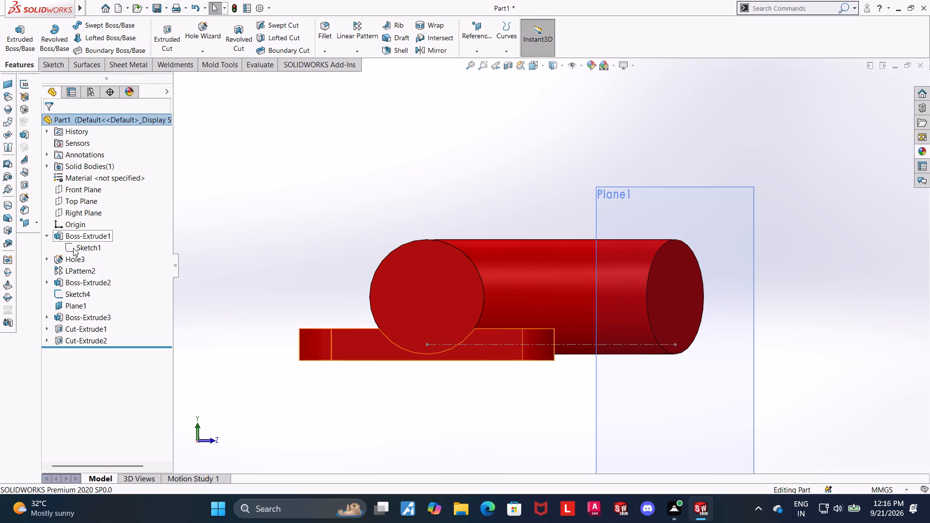
left_click(48, 234)
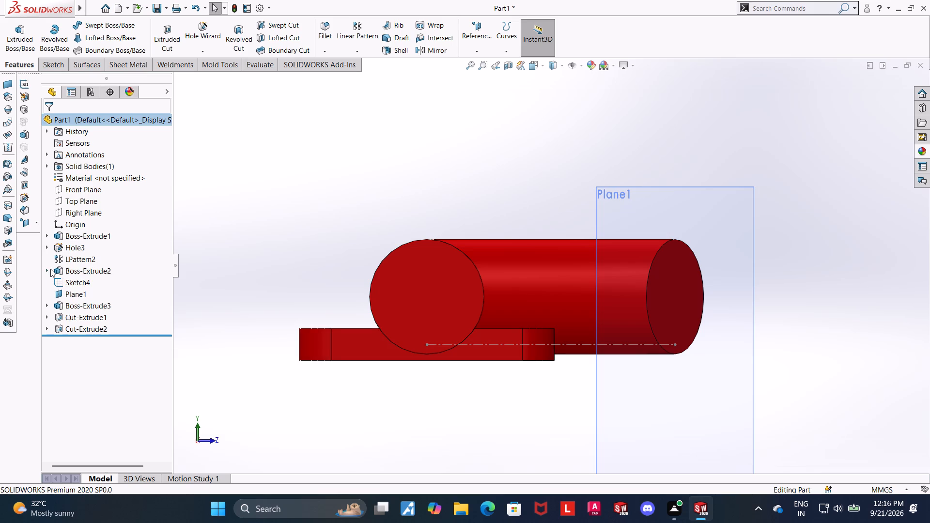
left_click(47, 272)
left_click(76, 282)
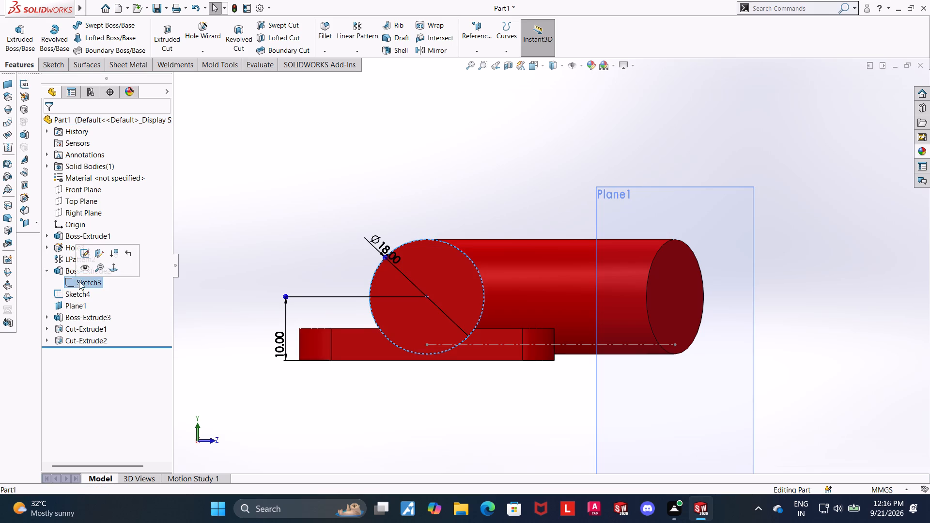
left_click(83, 263)
left_click(213, 213)
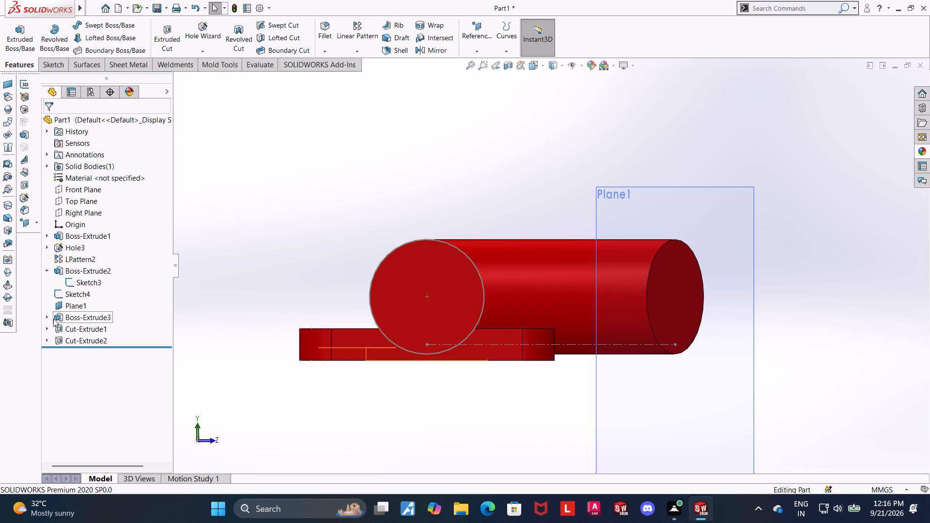
Show the circle sketch of the second cylinder, Sketch5 under Boss-Extrude3.
left_click(46, 318)
left_click(72, 328)
left_click(77, 316)
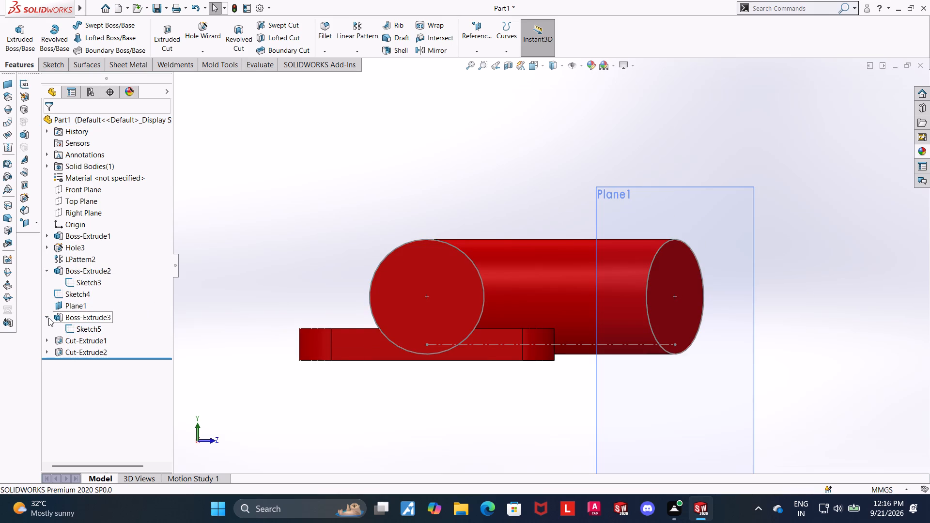
left_click(48, 318)
left_click(271, 401)
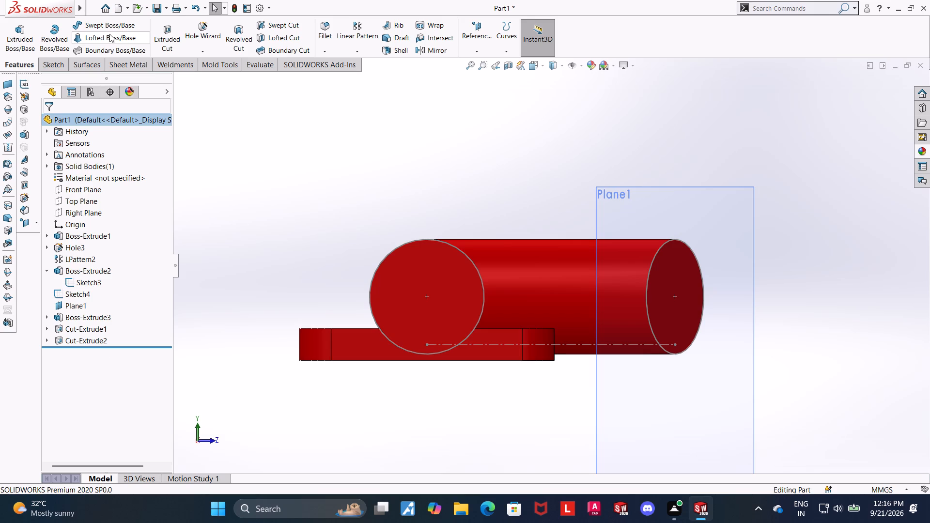
Start a counterbored hole with the Hole Wizard and set its diameter to 8 mm and depth to 45 mm.
left_click(191, 28)
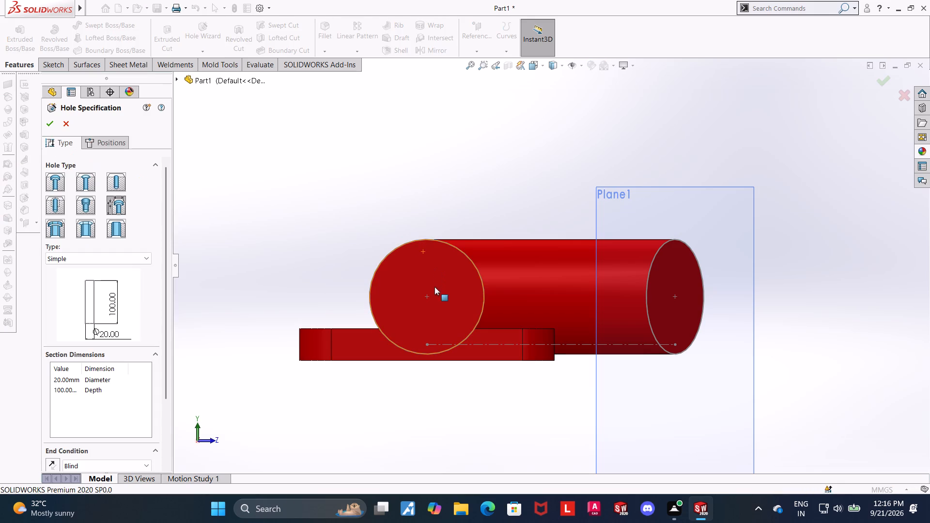
left_click(87, 259)
left_click(73, 328)
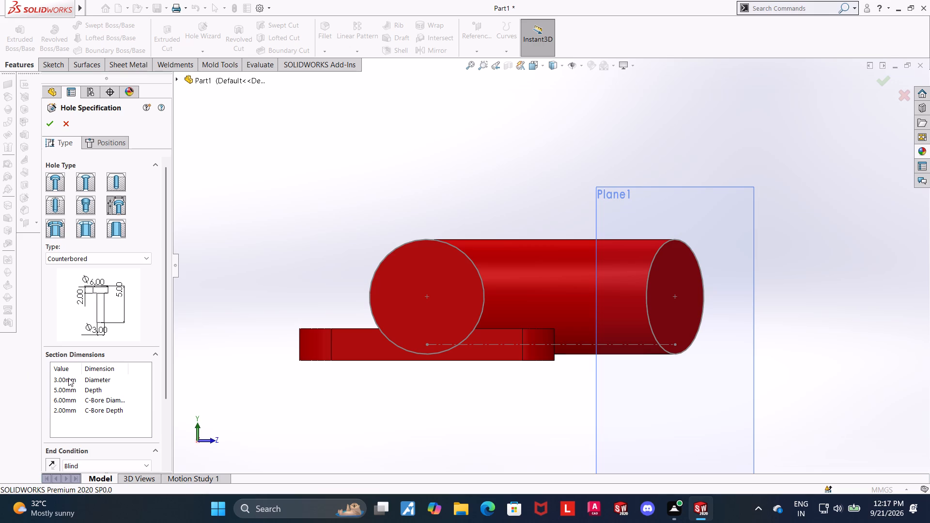
double_click(68, 378)
key("8")
key("Return")
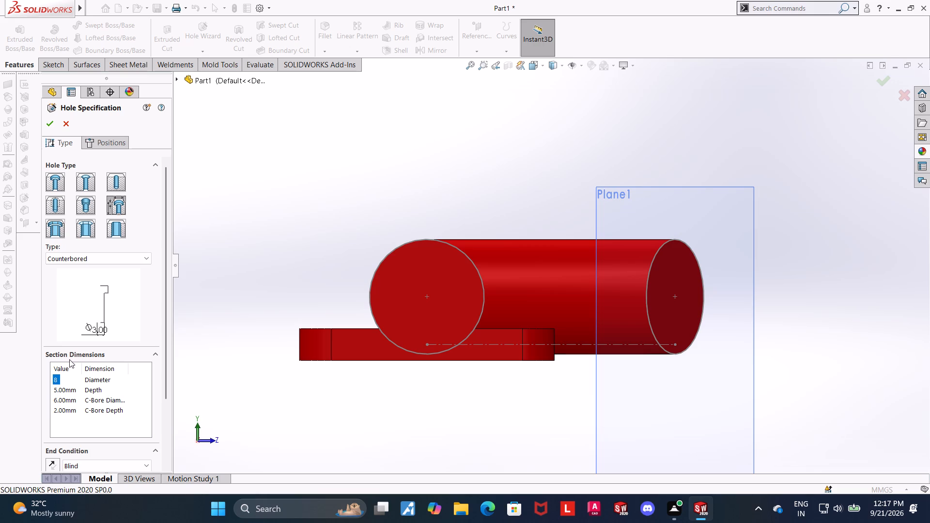
left_click(25, 392)
triple_click(61, 389)
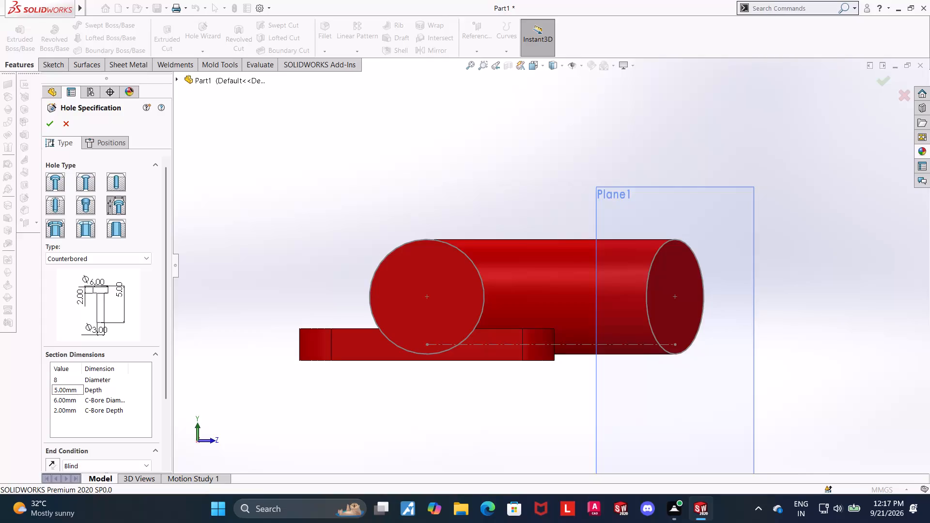
left_click_drag(82, 391, 44, 391)
type("45")
key("Return")
Set the hole's counterbore diameter to 14 mm and its counterbore depth to 8 mm.
double_click(61, 402)
key("1")
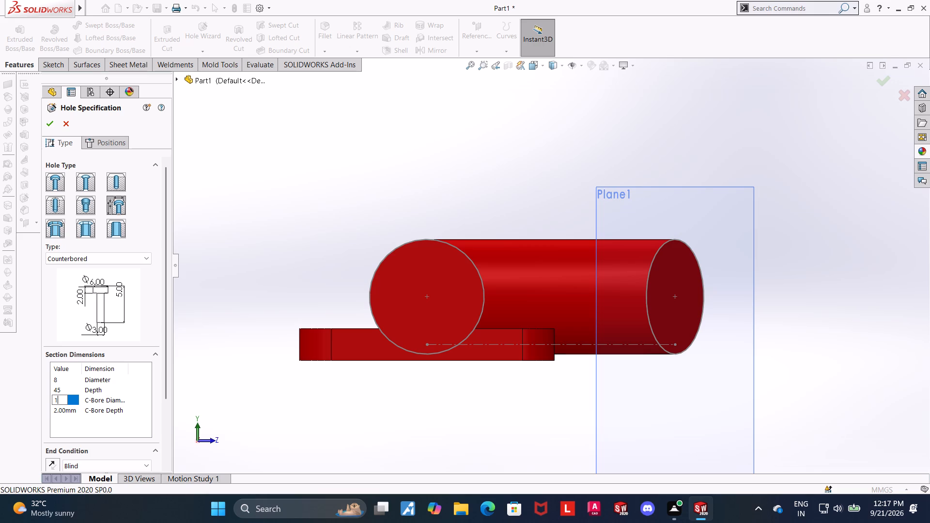
key("4")
key("Return")
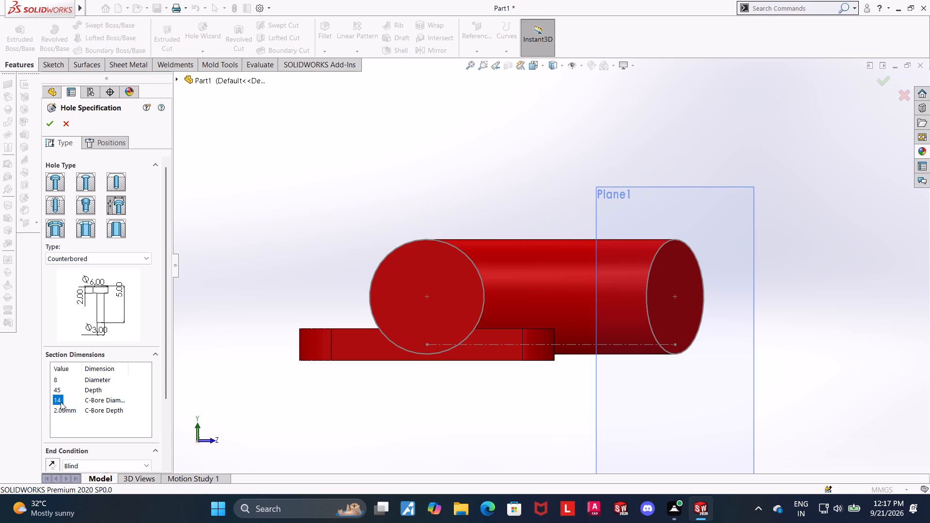
double_click(60, 412)
key("8")
key("Return")
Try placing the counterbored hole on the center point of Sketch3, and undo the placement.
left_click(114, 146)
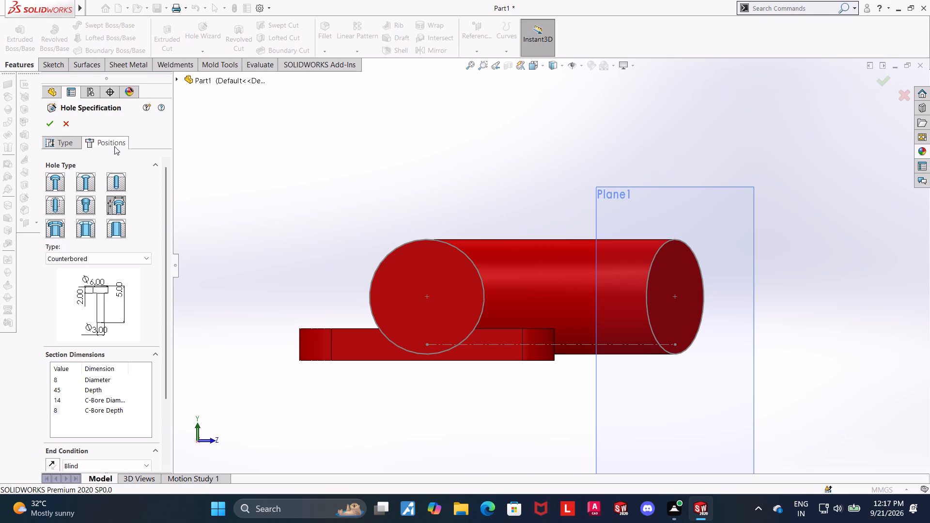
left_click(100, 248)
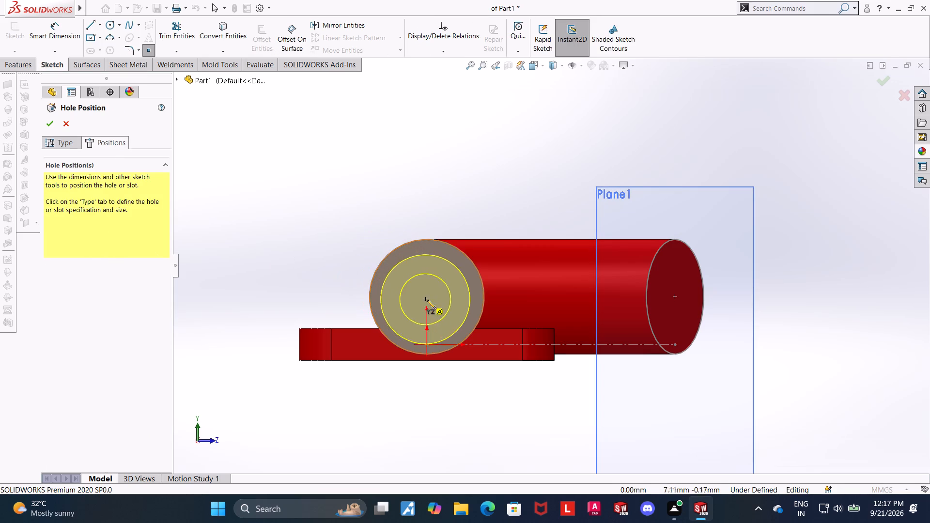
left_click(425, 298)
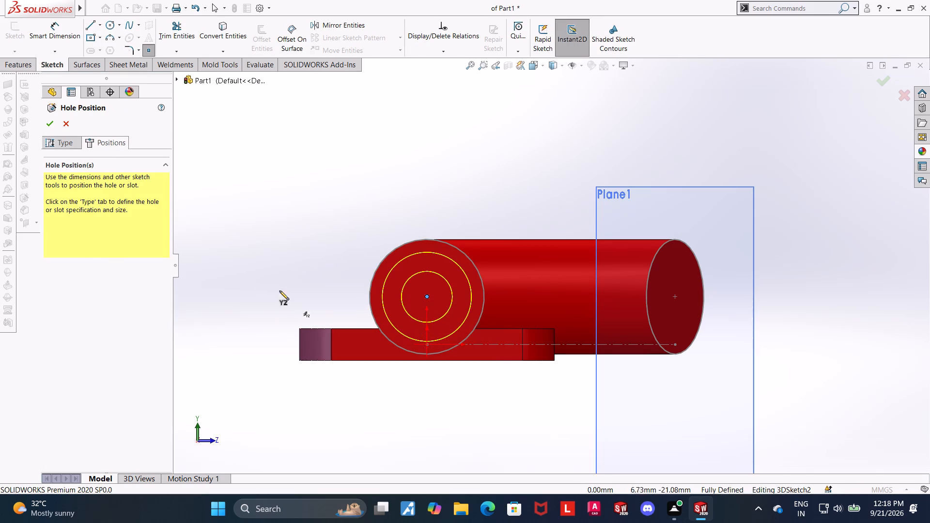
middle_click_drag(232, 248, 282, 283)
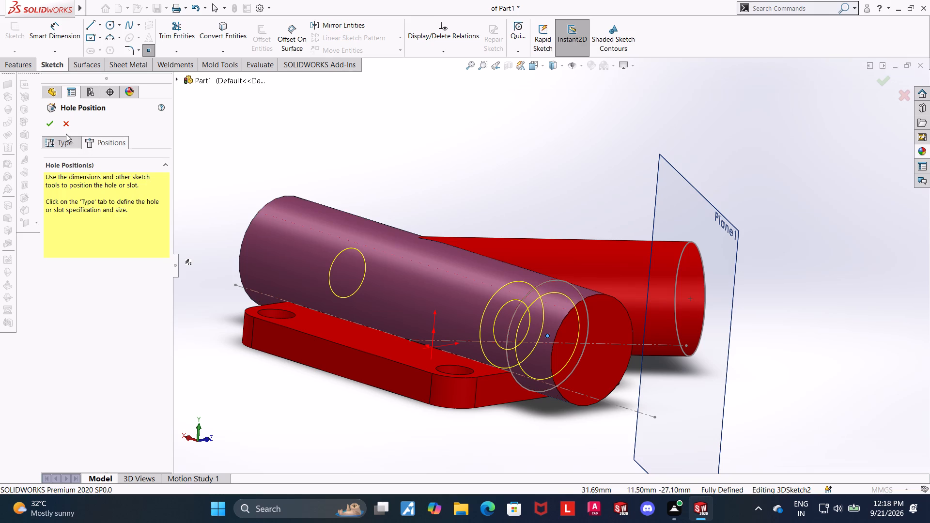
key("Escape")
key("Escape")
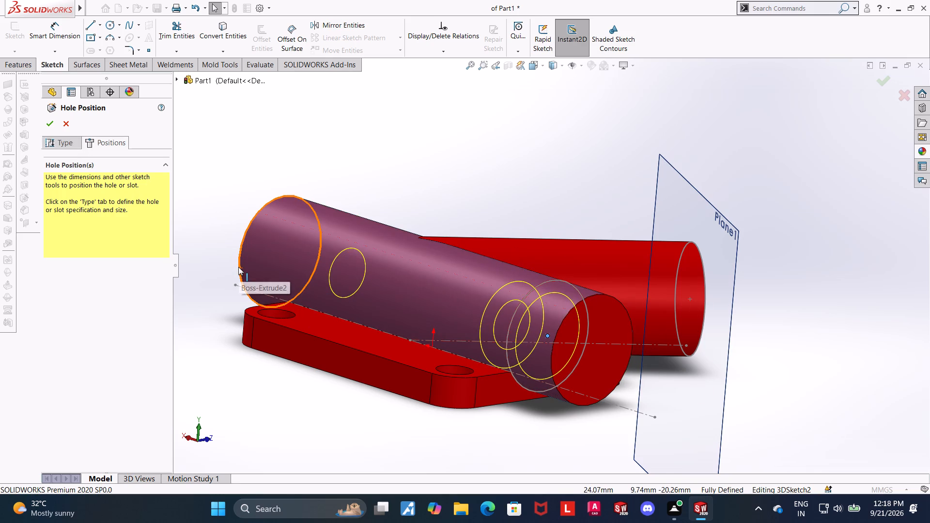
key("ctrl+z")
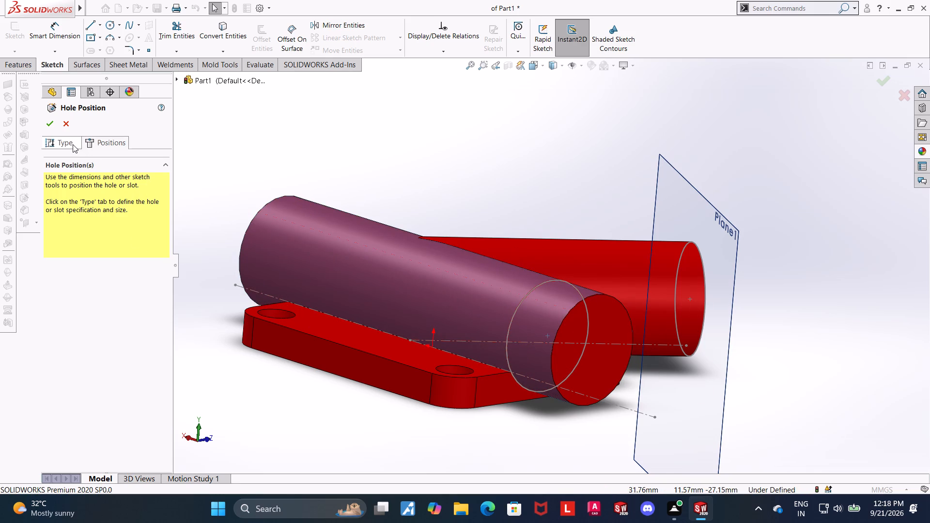
Place the counterbored hole freehand on the Boss-Extrude2 cylinder's end face, at about Y 6.67 mm and Z -0.57 mm.
left_click(73, 144)
left_click(100, 146)
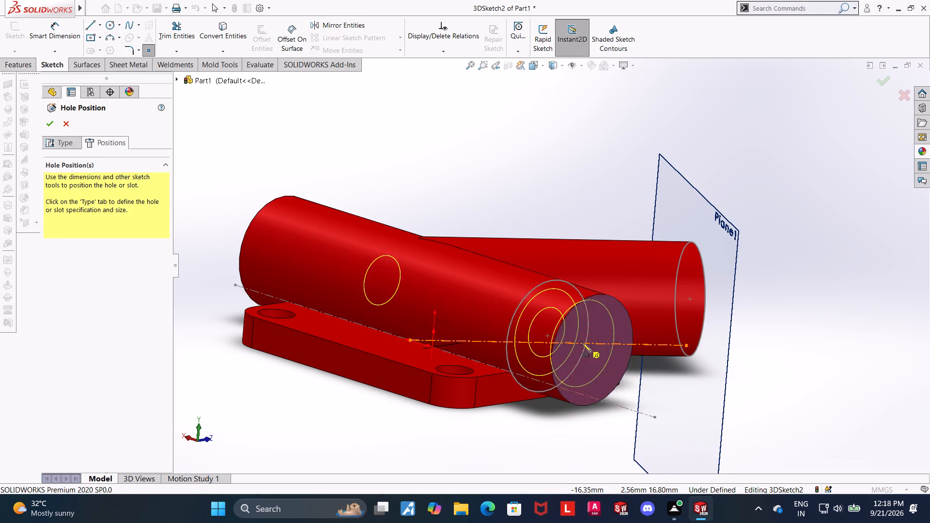
left_click(534, 68)
left_click(480, 330)
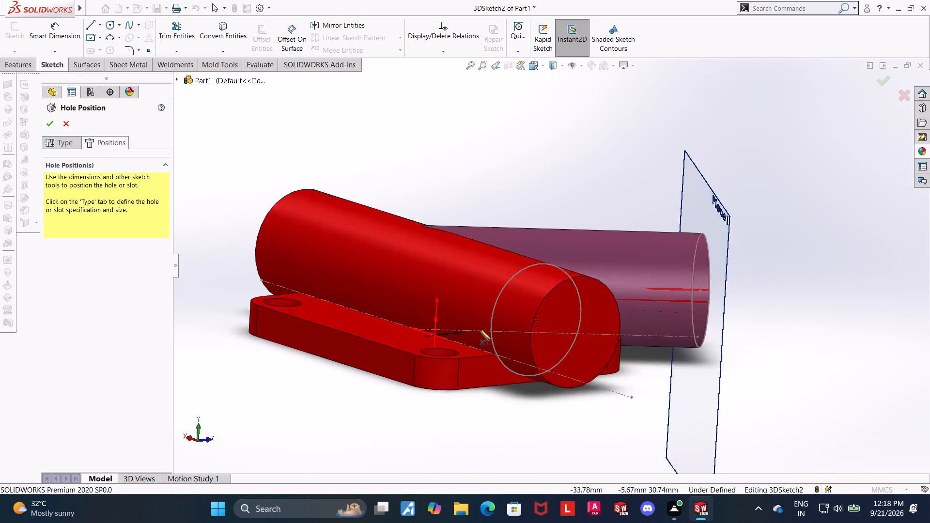
scroll(450, 217, "down", 5)
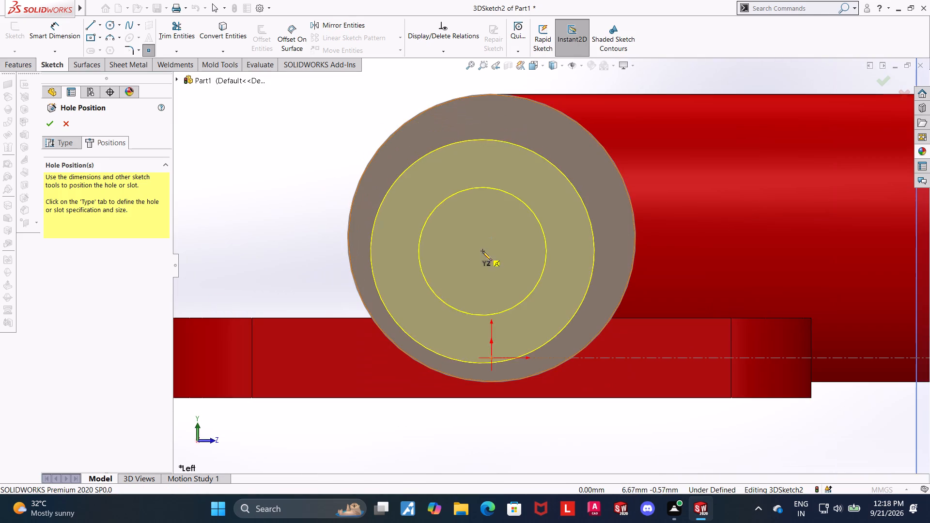
left_click(482, 251)
key("Escape")
key("Escape")
left_click(482, 251)
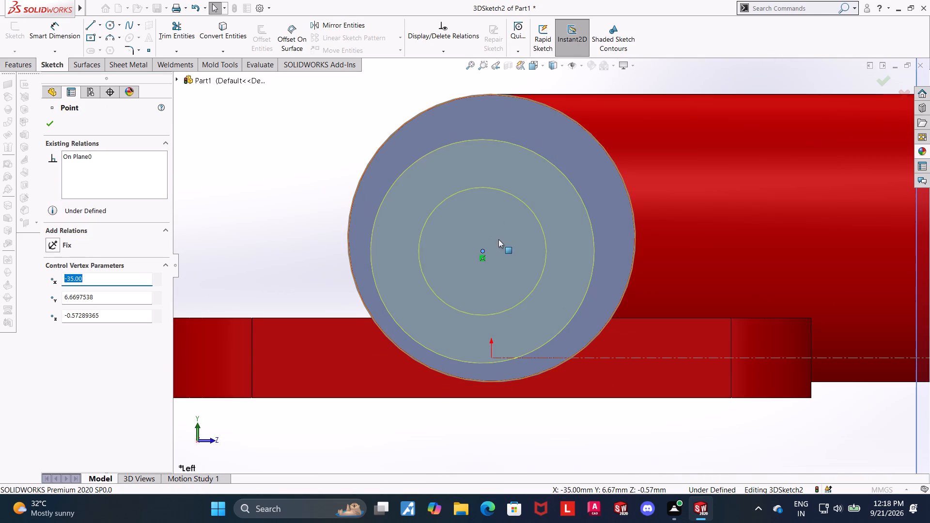
key("Escape")
key("Escape")
Align the hole's position point with the center point of Sketch3 using an Along X relation.
middle_click_drag(306, 236, 335, 267)
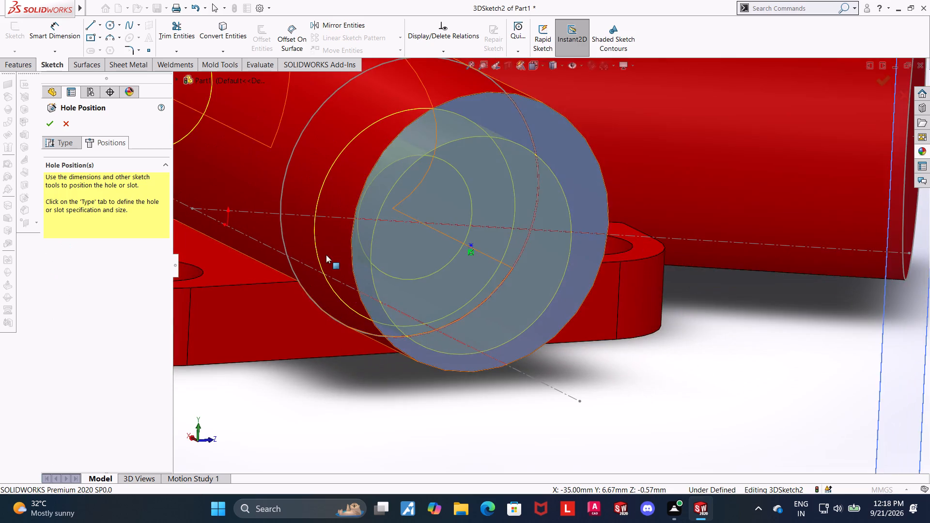
scroll(325, 253, "up", 3)
key("Escape")
scroll(384, 344, "up", 1)
left_click(395, 371)
scroll(434, 294, "down", 3)
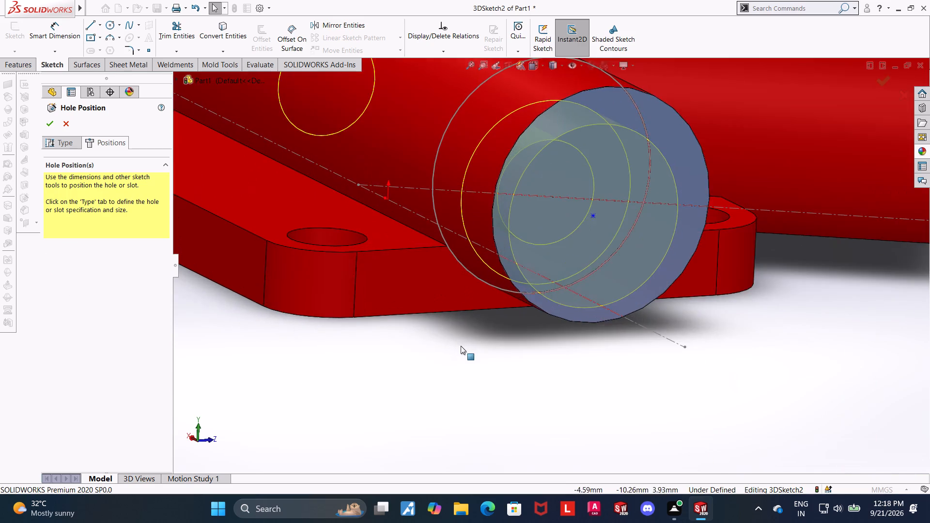
middle_click_drag(461, 346, 488, 379)
scroll(488, 379, "up", 6)
left_click(564, 337)
scroll(527, 200, "down", 4)
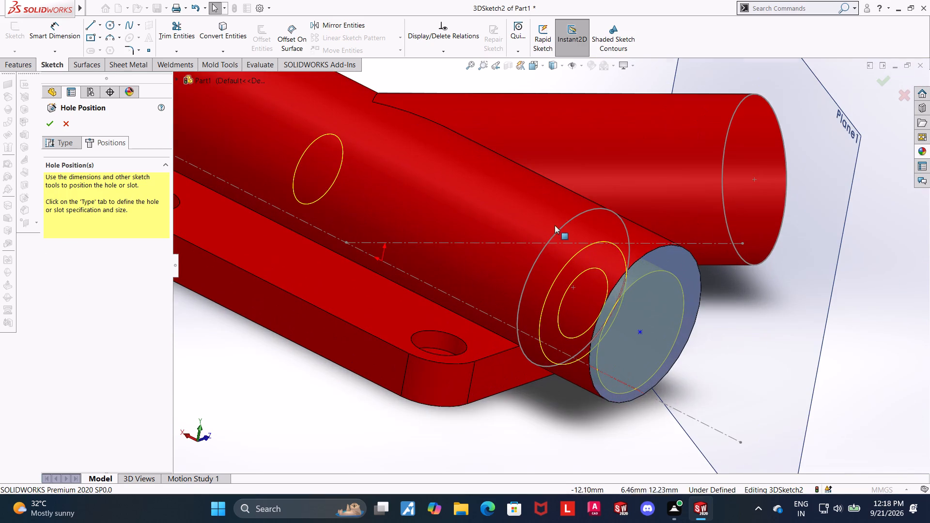
left_click(573, 289)
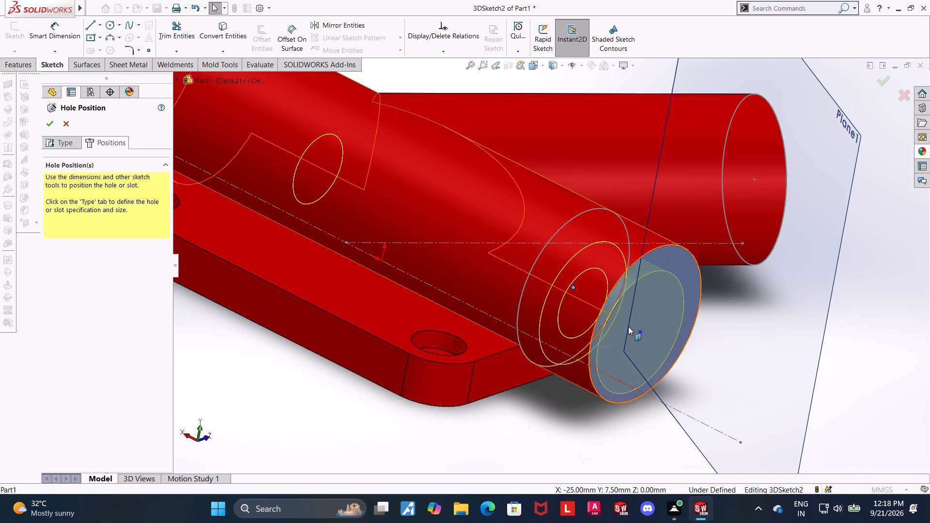
left_click(640, 334, "ctrl")
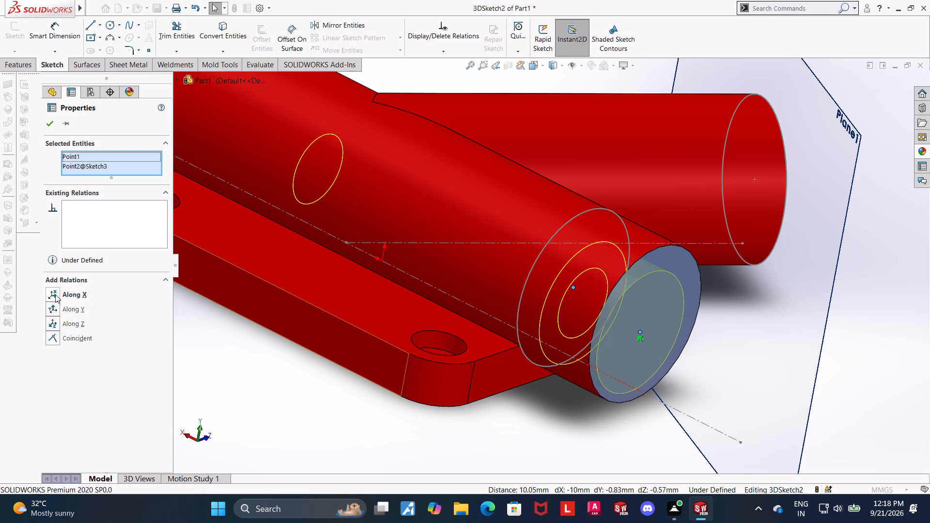
left_click(55, 294)
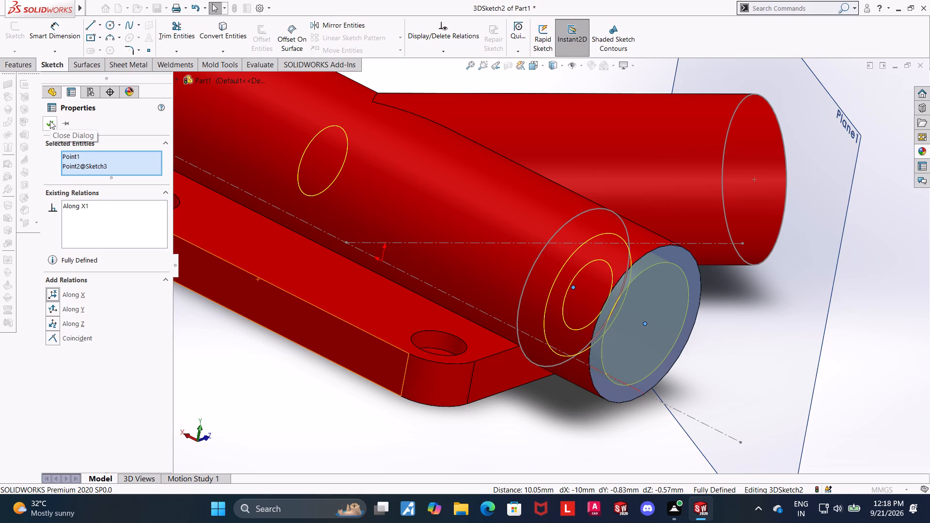
left_click(49, 125)
Examine the counterbored hole preview's alignment in the Boss-Extrude2 cylinder from several angles and in a standard side view.
scroll(129, 199, "up", 7)
scroll(764, 204, "down", 2)
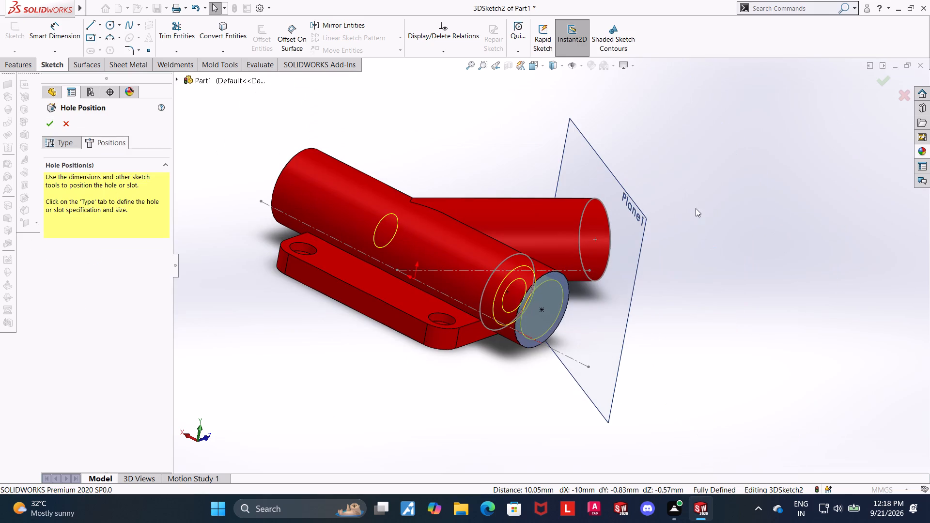
scroll(666, 271, "up", 4)
middle_click_drag(563, 248, 635, 305)
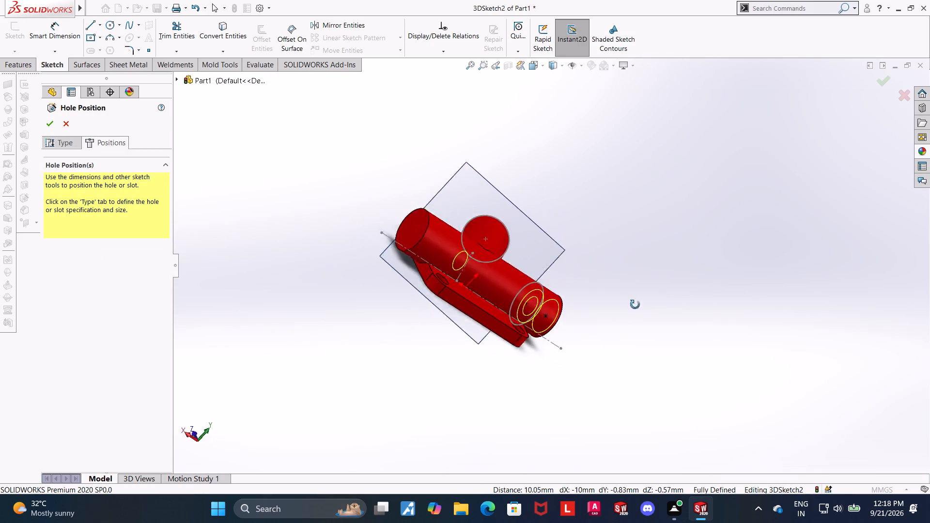
middle_click_drag(635, 305, 689, 379)
scroll(607, 245, "up", 1)
middle_click_drag(590, 262, 552, 290)
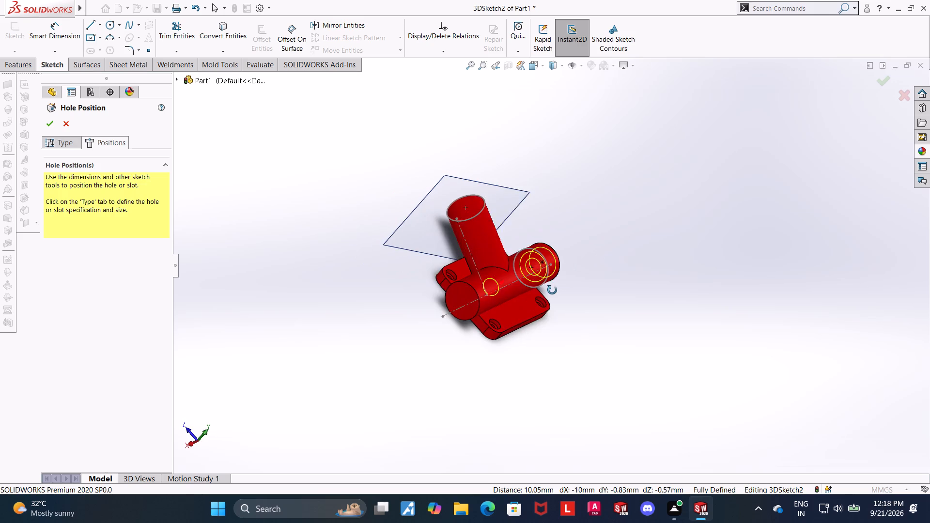
middle_click_drag(552, 290, 566, 292)
scroll(480, 296, "down", 5)
scroll(504, 303, "up", 7)
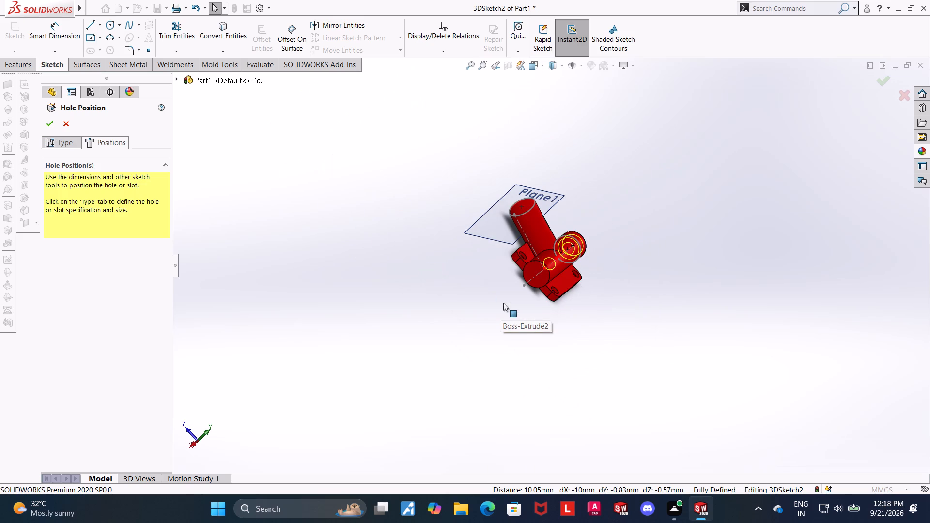
scroll(648, 246, "down", 2)
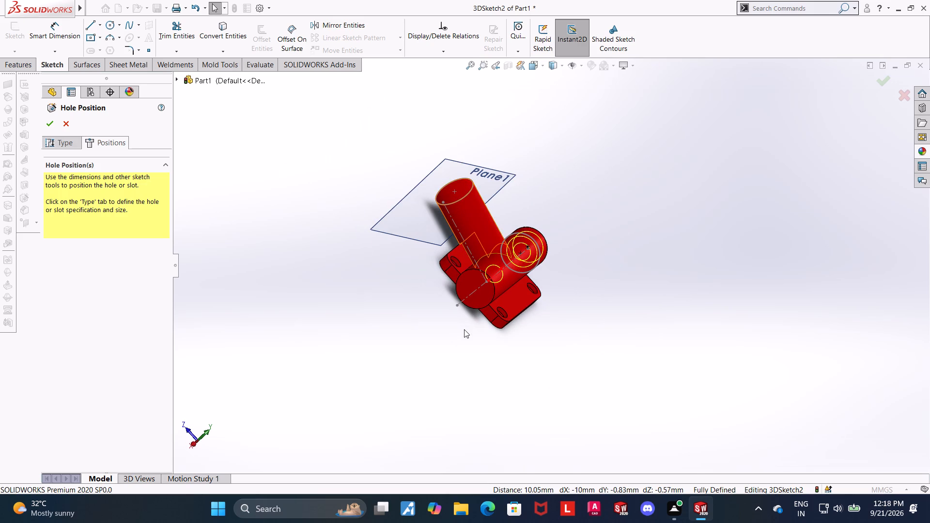
left_click(530, 68)
left_click(426, 345)
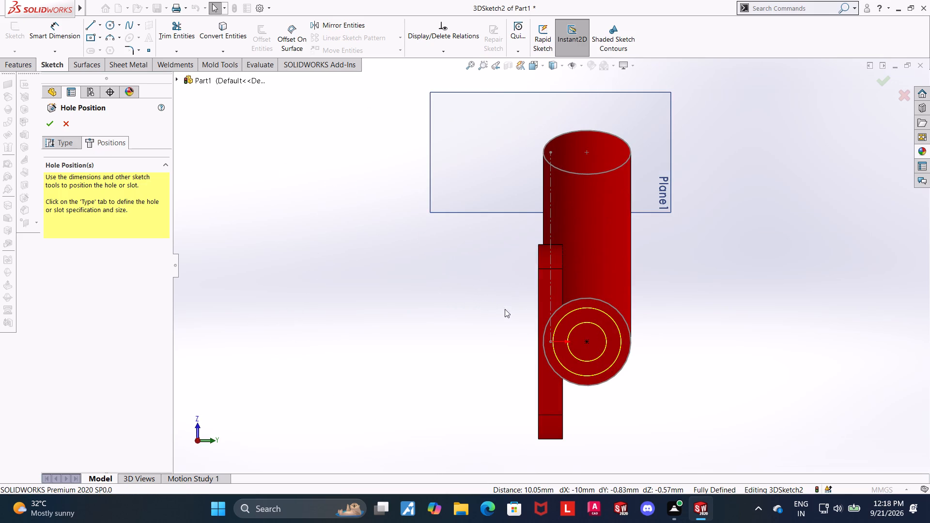
Review the hole's type and position settings and finish the 8 mm counterbored hole in the Boss-Extrude2 cylinder.
left_click(70, 145)
left_click(96, 141)
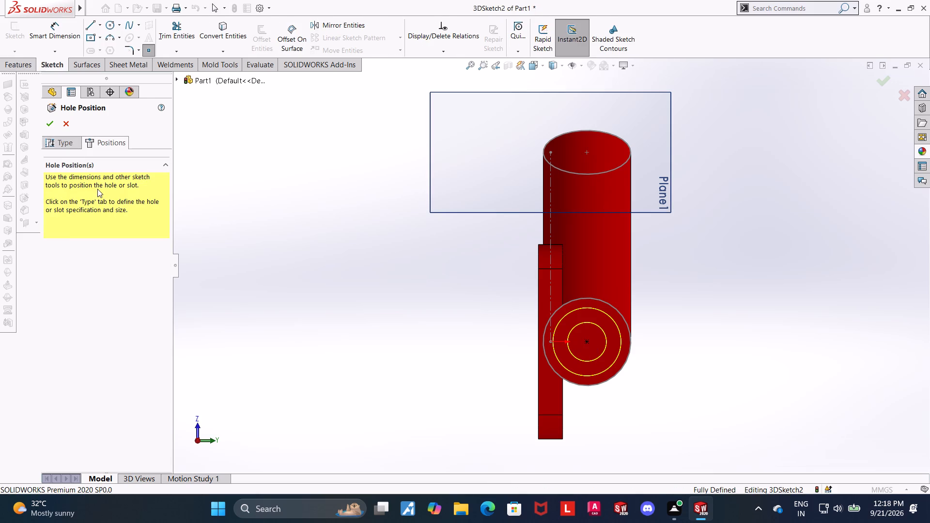
left_click(60, 144)
left_click(90, 141)
left_click(60, 145)
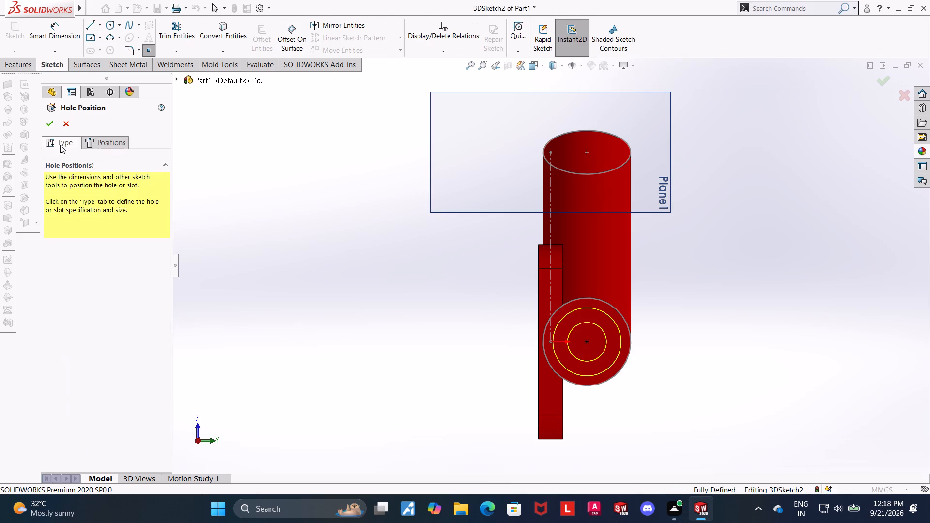
left_click(621, 354)
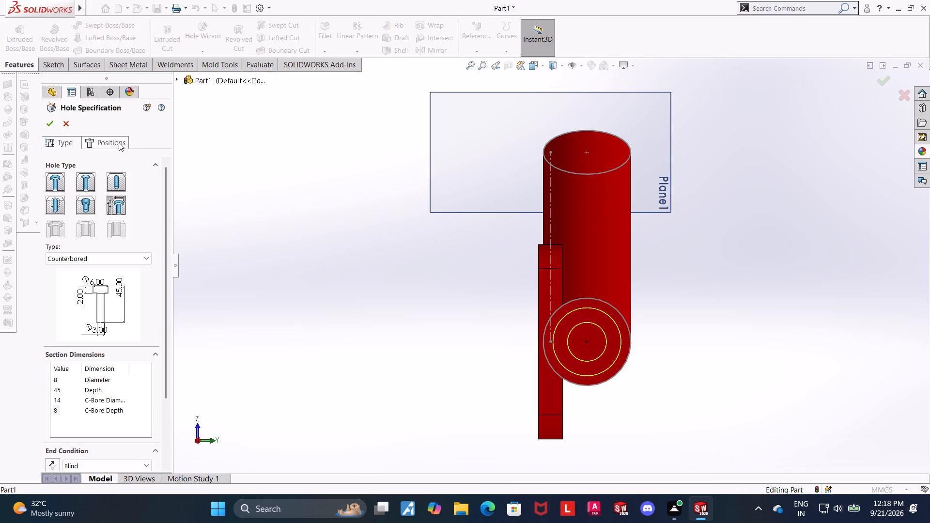
left_click(118, 142)
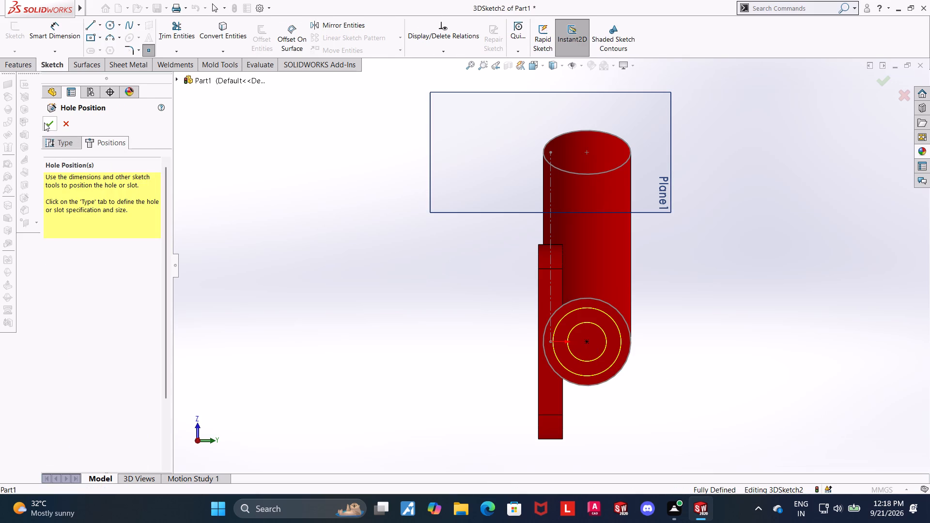
left_click(44, 122)
middle_click_drag(643, 301, 494, 230)
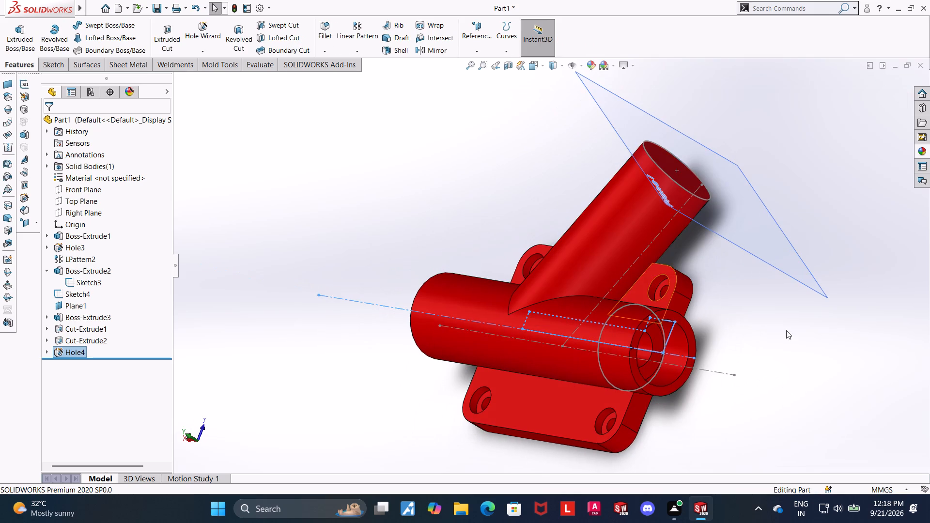
left_click(888, 387)
Mirror the counterbored hole Hole4 about the Right Plane.
middle_click_drag(739, 337, 766, 333)
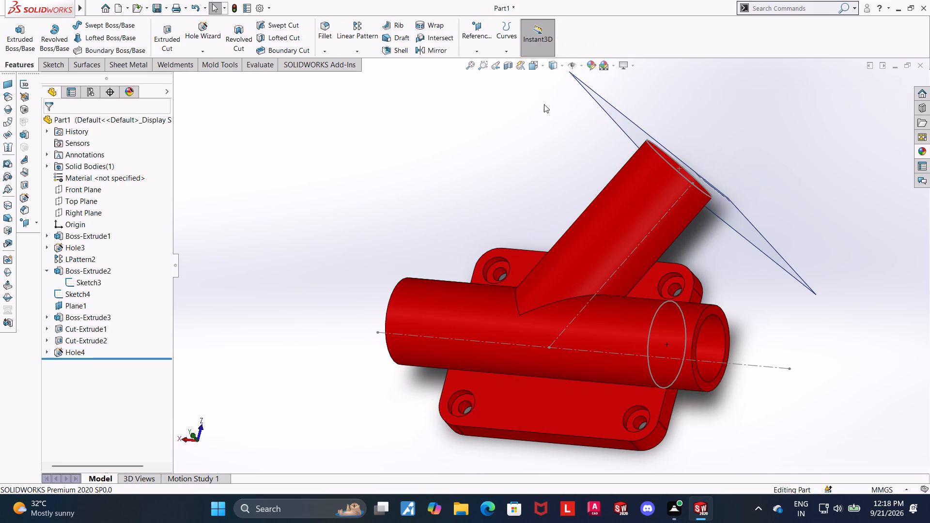
left_click(429, 50)
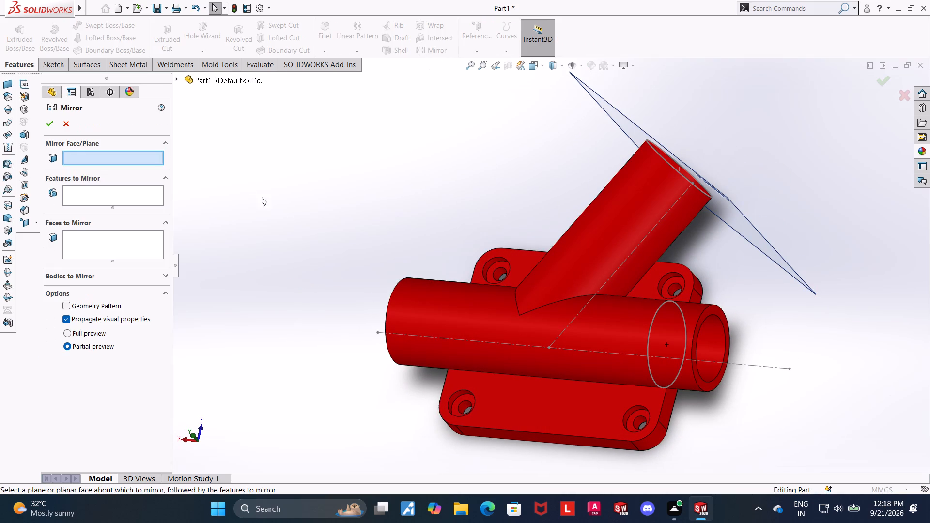
left_click(178, 75)
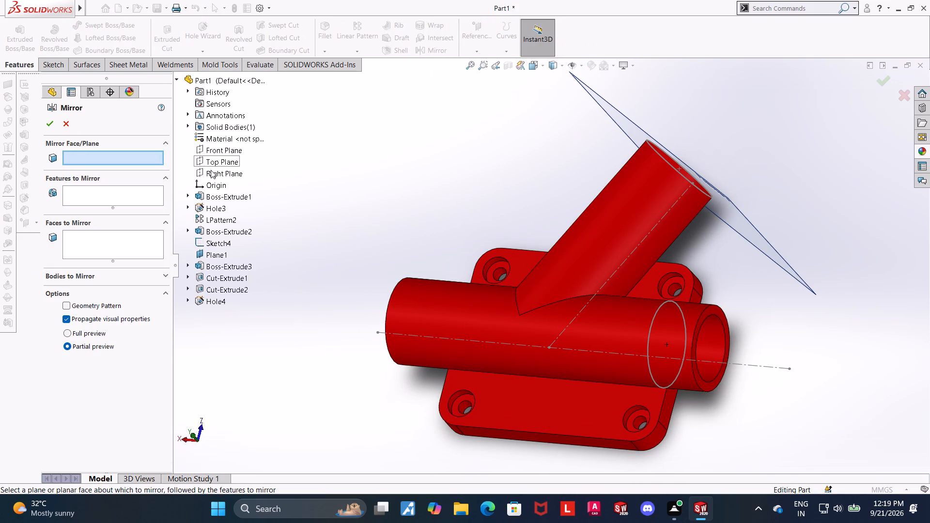
left_click(211, 170)
middle_click_drag(386, 200, 418, 210)
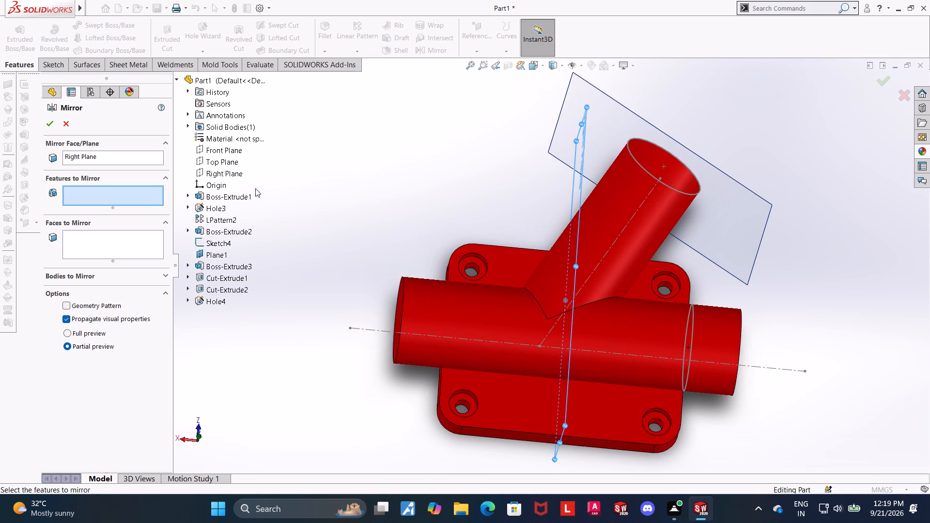
left_click(211, 297)
middle_click_drag(346, 180, 375, 188)
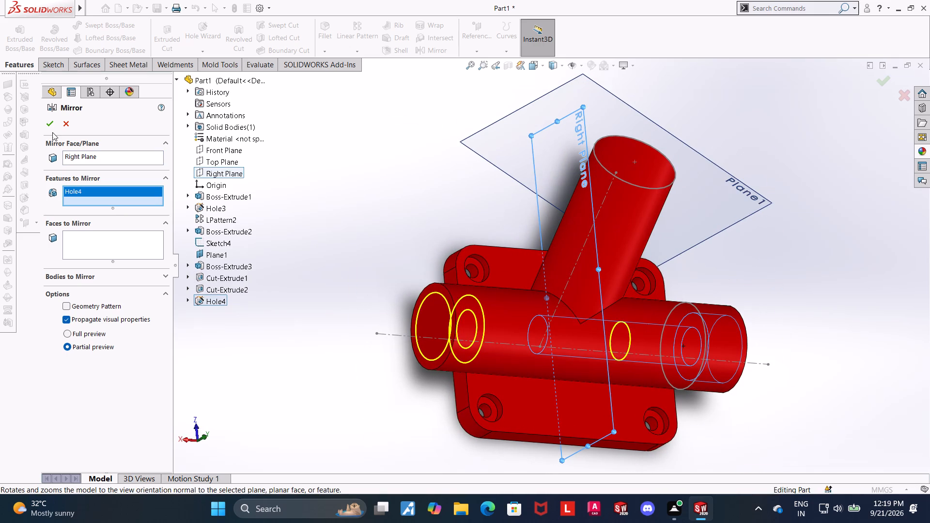
left_click(50, 123)
Examine both ends of the Boss-Extrude2 cylinder, comparing the original Hole4 with its mirrored copy.
left_click(354, 231)
middle_click_drag(347, 231, 400, 231)
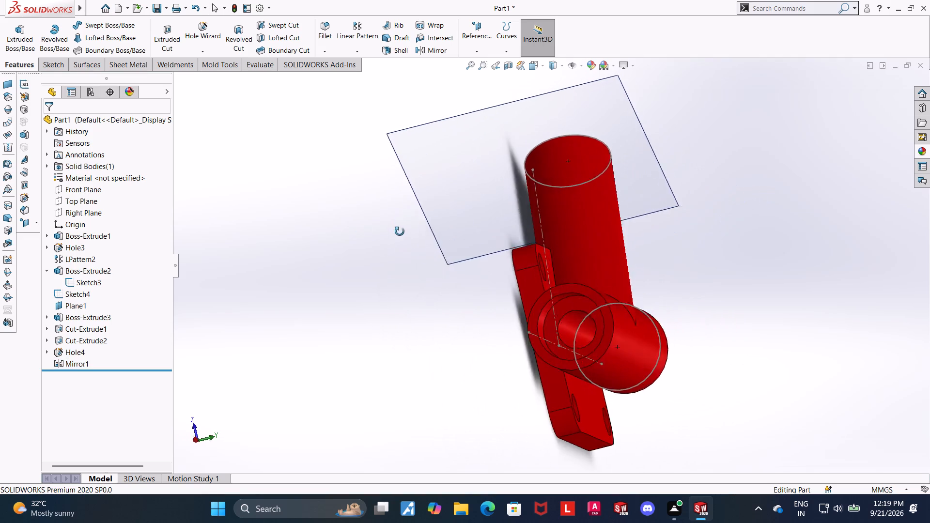
middle_click_drag(400, 231, 306, 220)
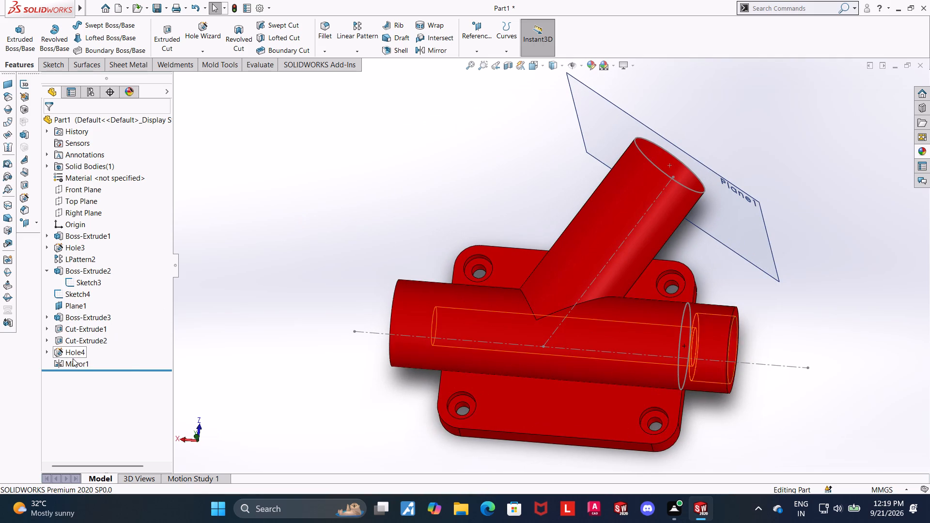
left_click(72, 362)
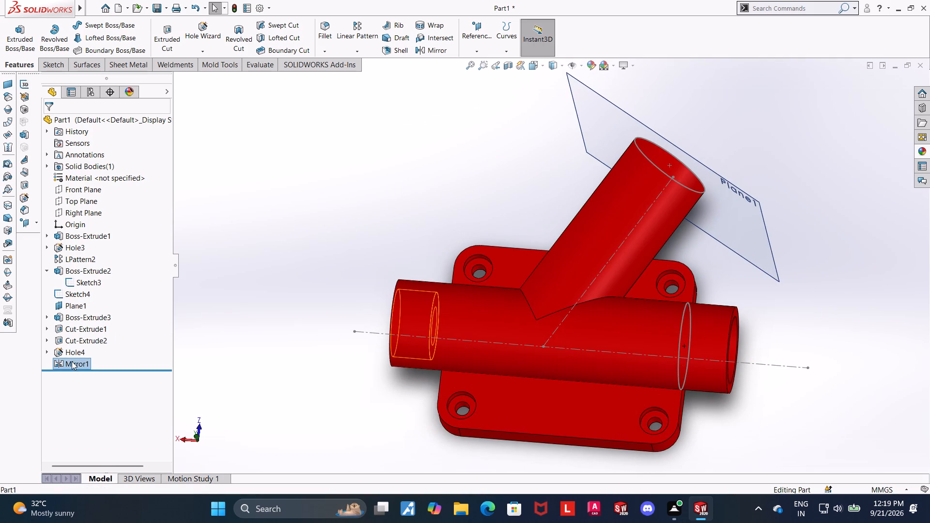
left_click(63, 349)
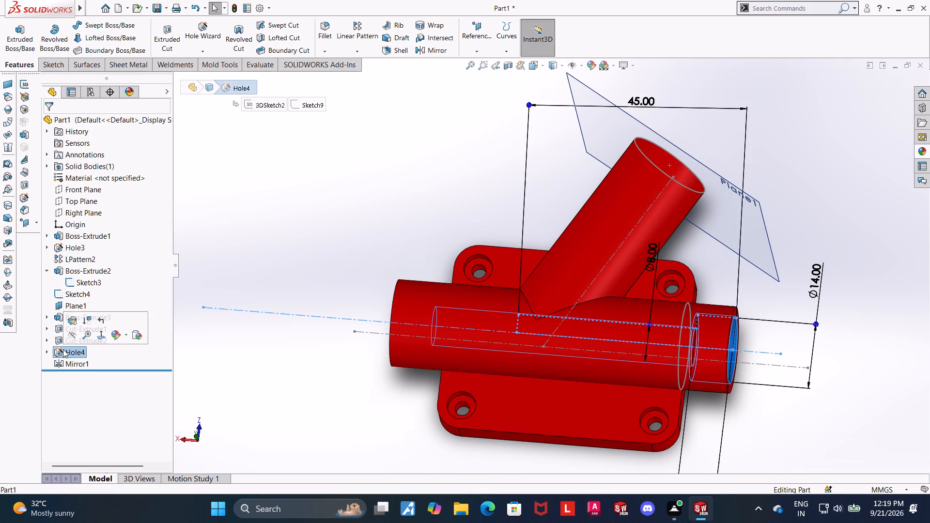
left_click(71, 366)
left_click(249, 303)
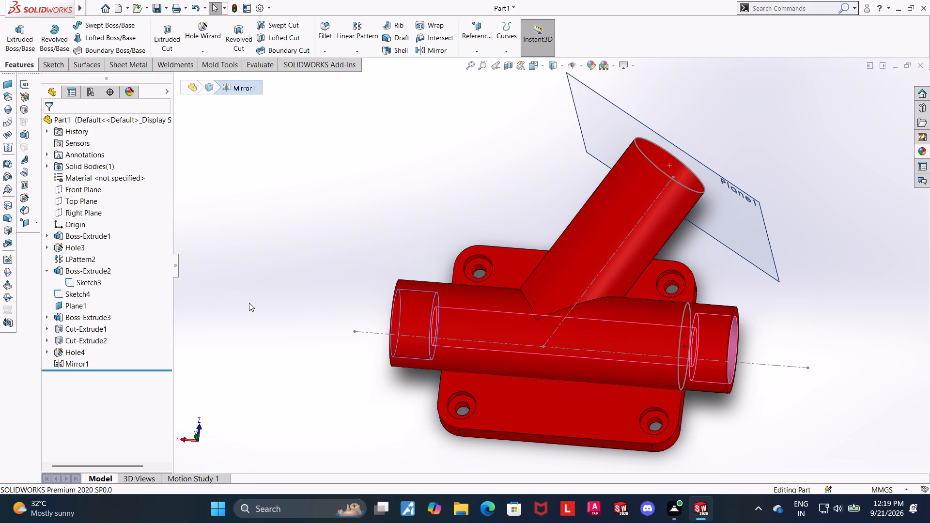
Face the Boss-Extrude3 cylinder's end face and start a counterbored Hole Wizard hole, keeping the 8 mm diameter and 45 mm depth.
middle_click_drag(255, 302, 512, 478)
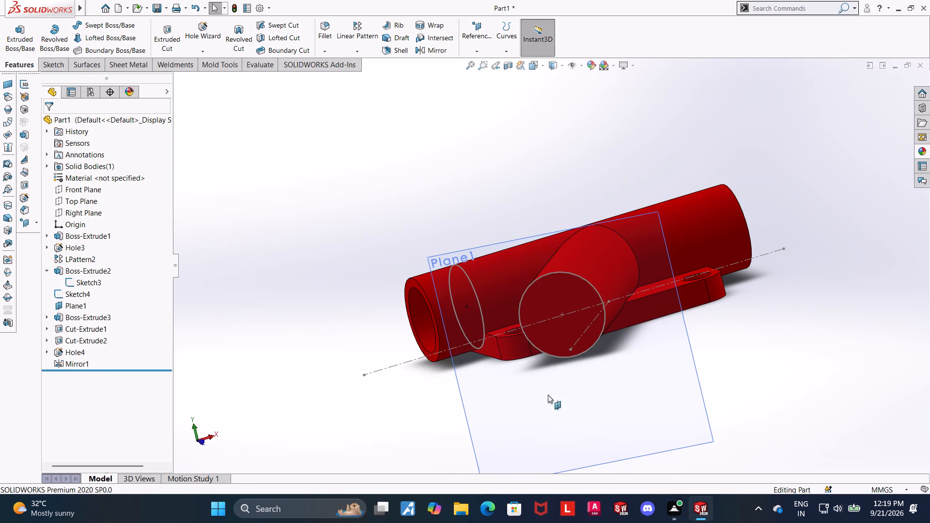
left_click(571, 287)
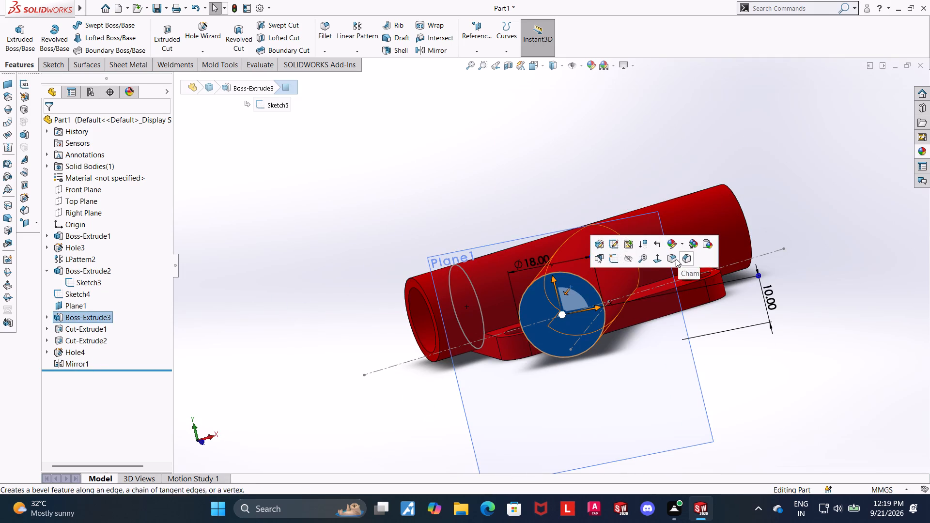
left_click(654, 259)
left_click(729, 280)
scroll(622, 171, "down", 2)
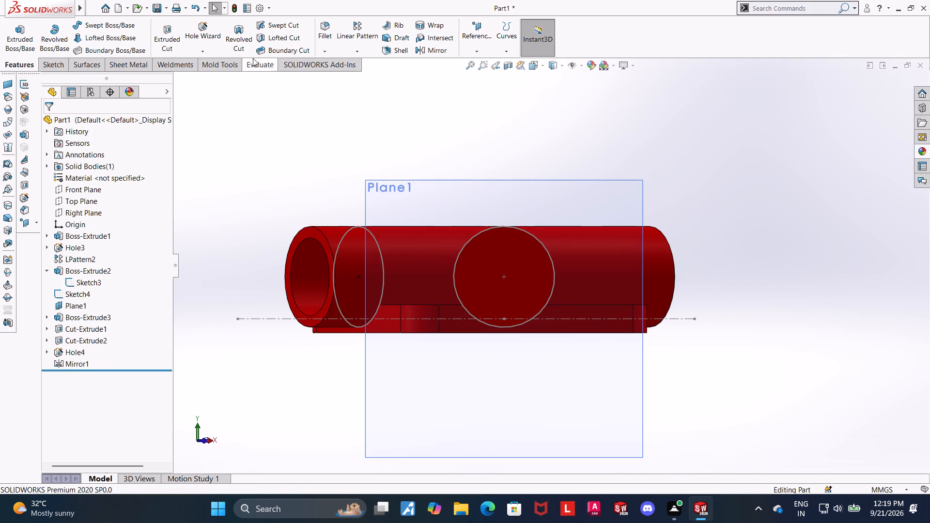
left_click(200, 19)
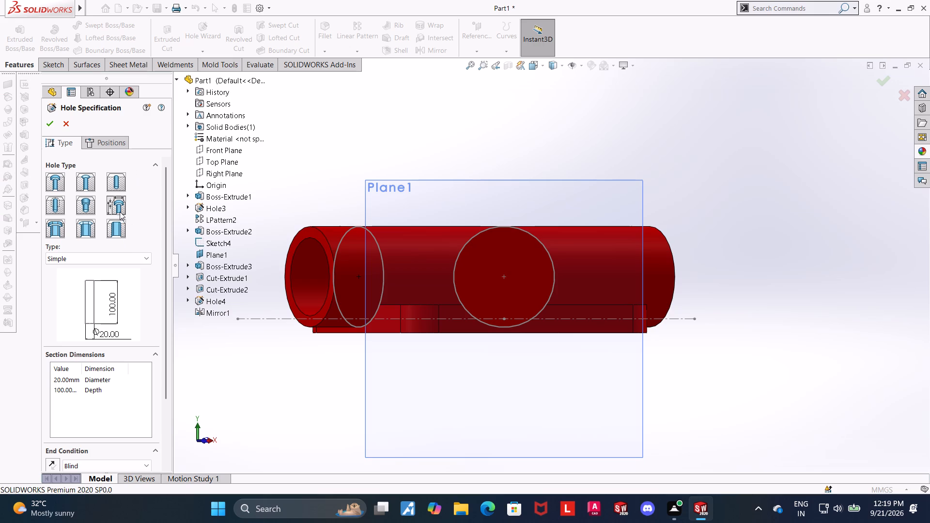
left_click(120, 209)
left_click(111, 261)
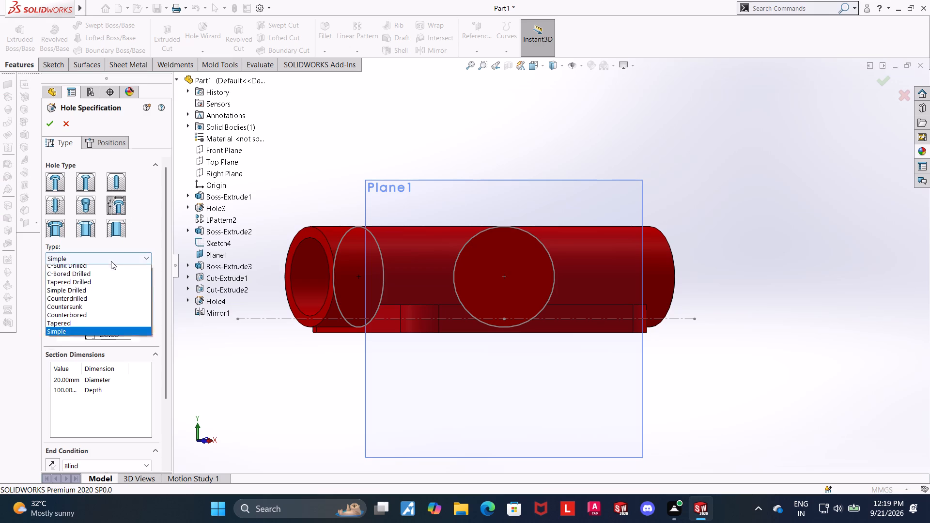
left_click(69, 329)
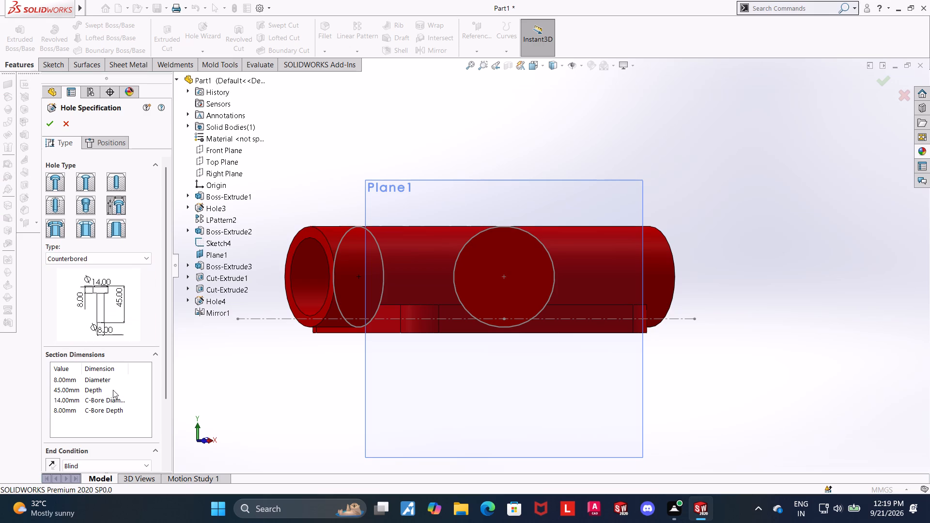
Place the counterbored hole's position point near the centre of the Boss-Extrude3 cylinder's end face using a 3D sketch.
left_click(97, 144)
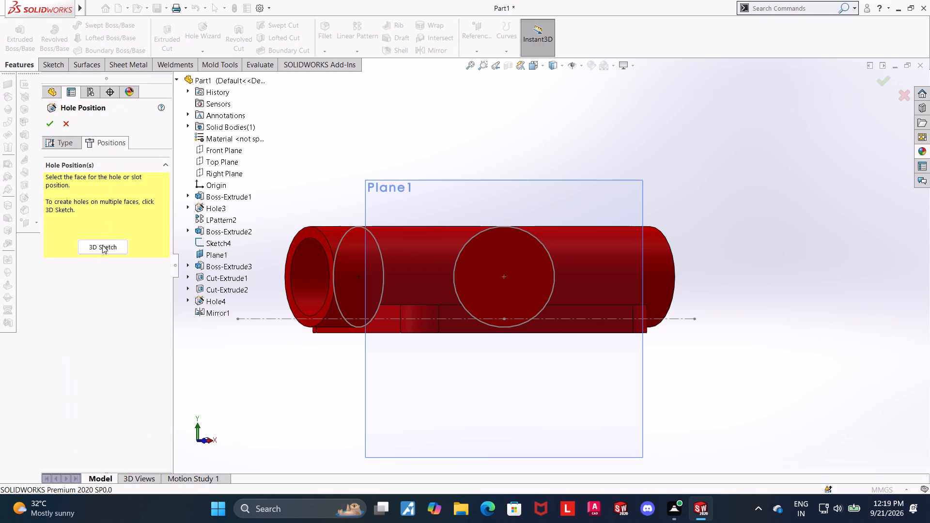
left_click(102, 249)
left_click(511, 284)
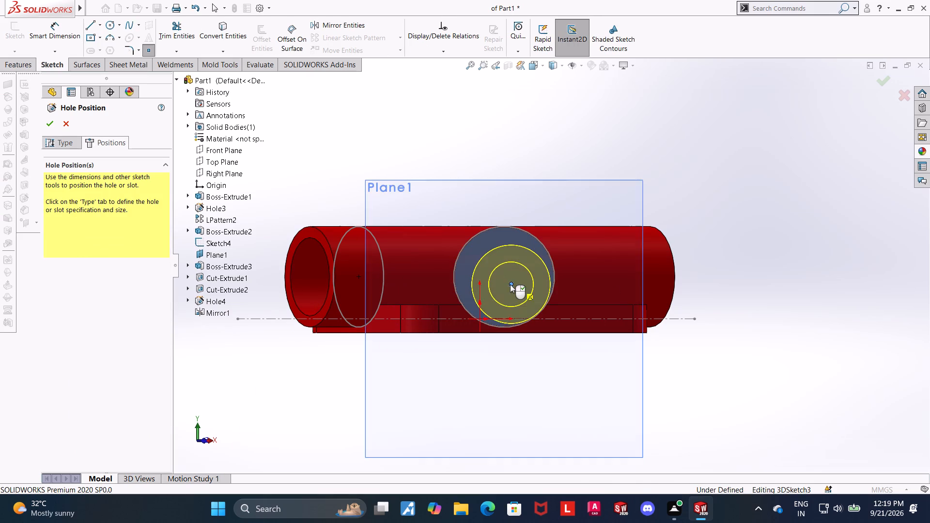
key("Escape")
scroll(713, 318, "down", 1)
middle_click_drag(721, 323, 729, 331)
key("Escape")
key("Escape")
Examine the counterbored hole preview in the Boss-Extrude3 cylinder and its point's position on the end face.
middle_click_drag(710, 329, 735, 350)
scroll(527, 285, "down", 1)
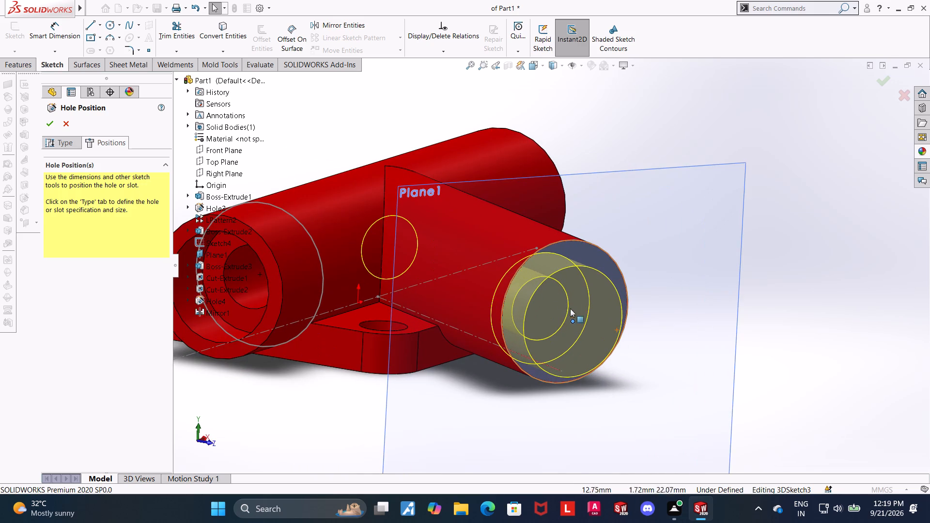
scroll(787, 342, "down", 4)
scroll(719, 333, "up", 7)
scroll(395, 226, "down", 4)
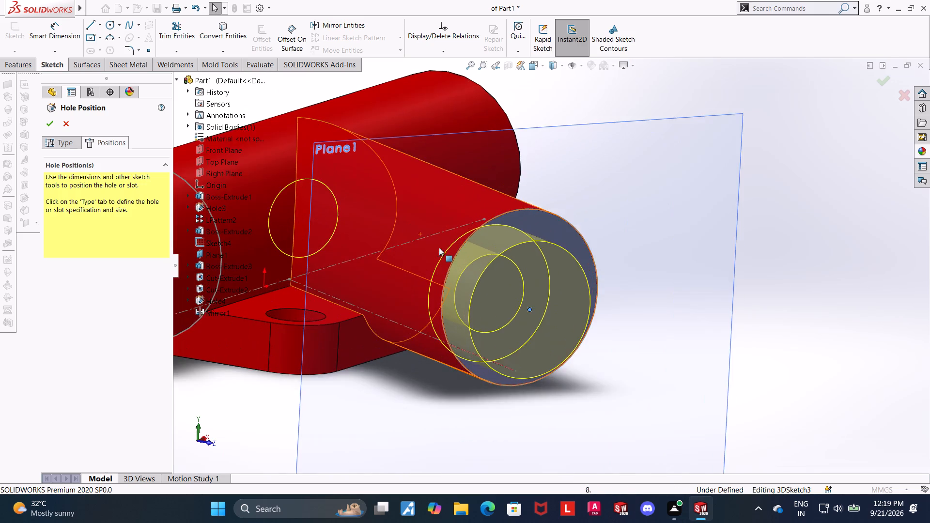
scroll(487, 292, "down", 3)
scroll(512, 252, "up", 5)
middle_click_drag(803, 296, 815, 303)
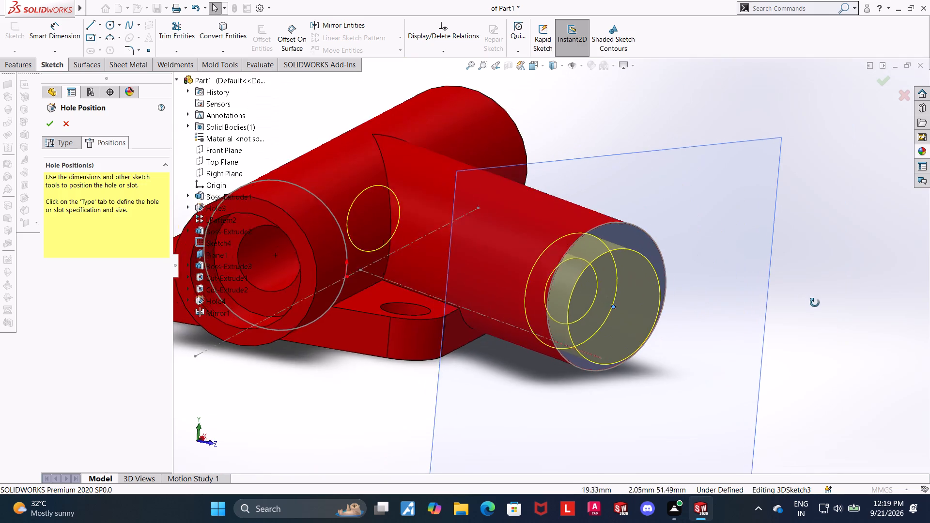
middle_click_drag(815, 303, 857, 303)
middle_click_drag(809, 301, 771, 297)
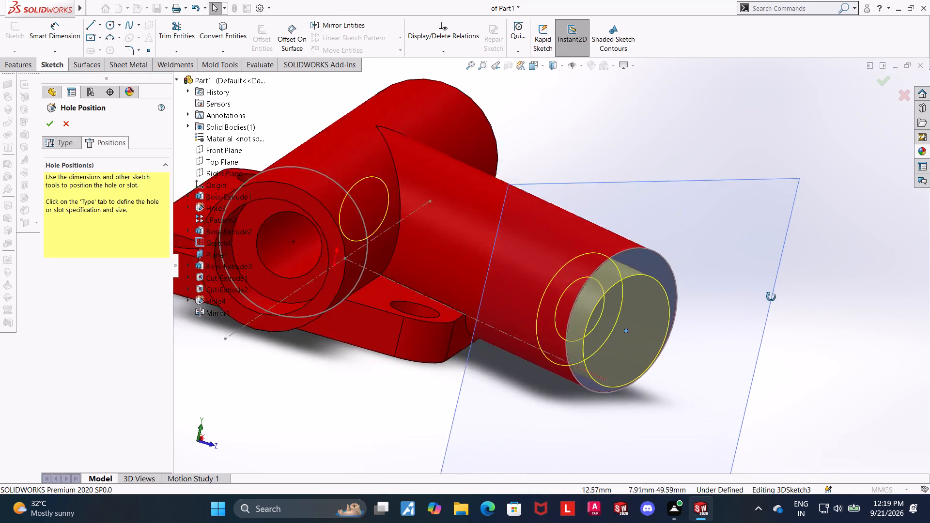
middle_click_drag(771, 297, 759, 291)
left_click(827, 320)
scroll(774, 321, "down", 2)
scroll(748, 331, "up", 3)
scroll(490, 337, "up", 7)
scroll(568, 302, "up", 1)
middle_click_drag(617, 283, 619, 324)
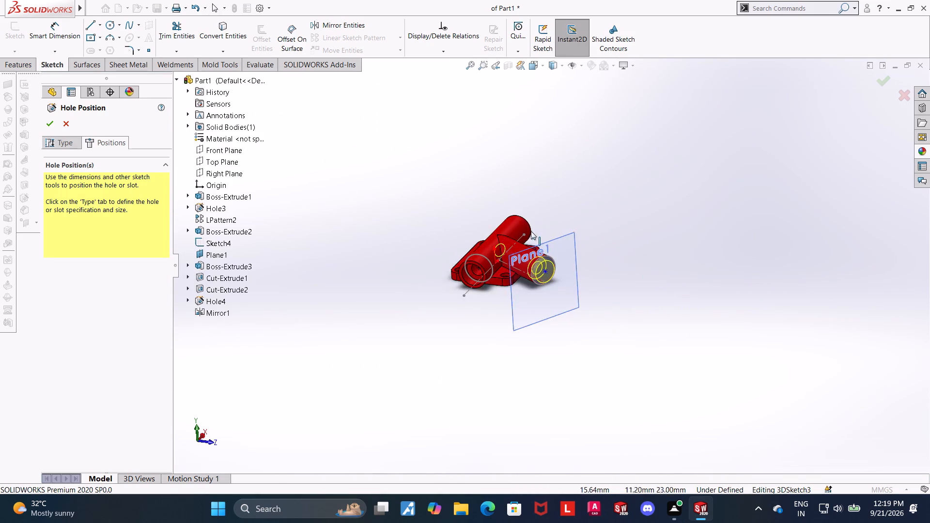
scroll(526, 225, "down", 10)
scroll(599, 374, "up", 11)
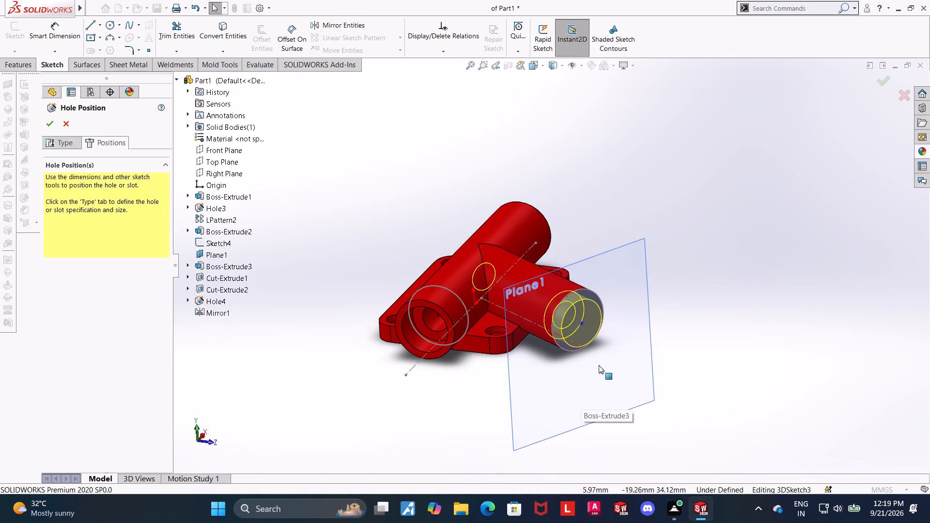
scroll(590, 333, "down", 4)
left_click(728, 313)
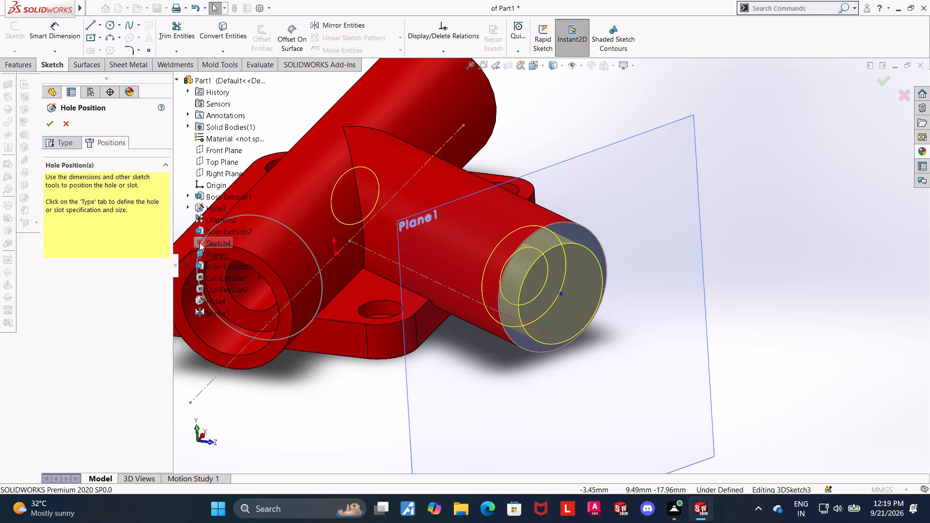
Align the hole point with the centre of the Boss-Extrude3 sketch circle using Along Y and Along X relations.
left_click(189, 262)
right_click(211, 276)
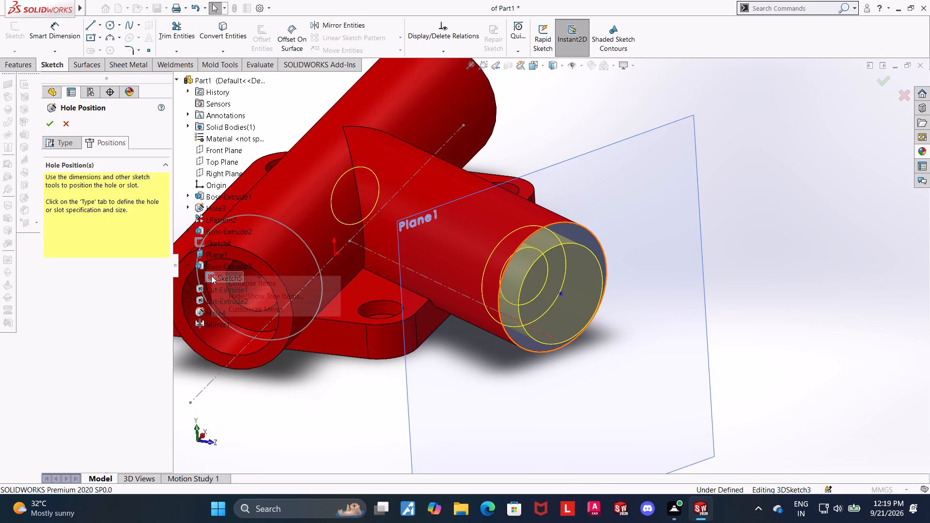
left_click(208, 273)
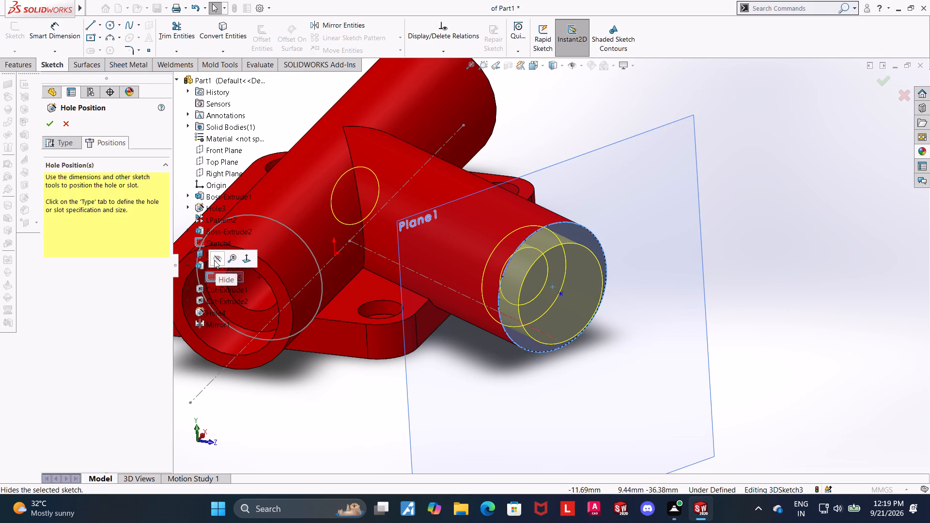
left_click(778, 295)
middle_click_drag(710, 268, 727, 275)
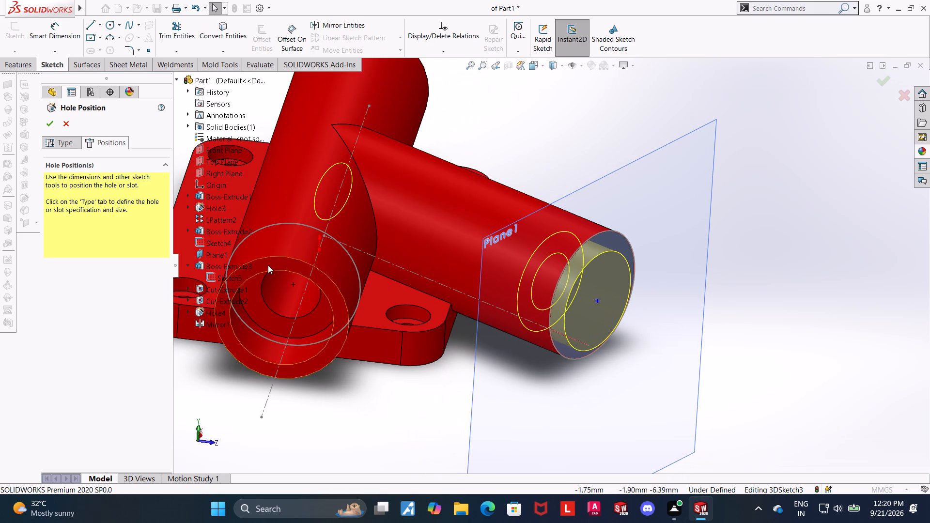
left_click(223, 275)
left_click(774, 295)
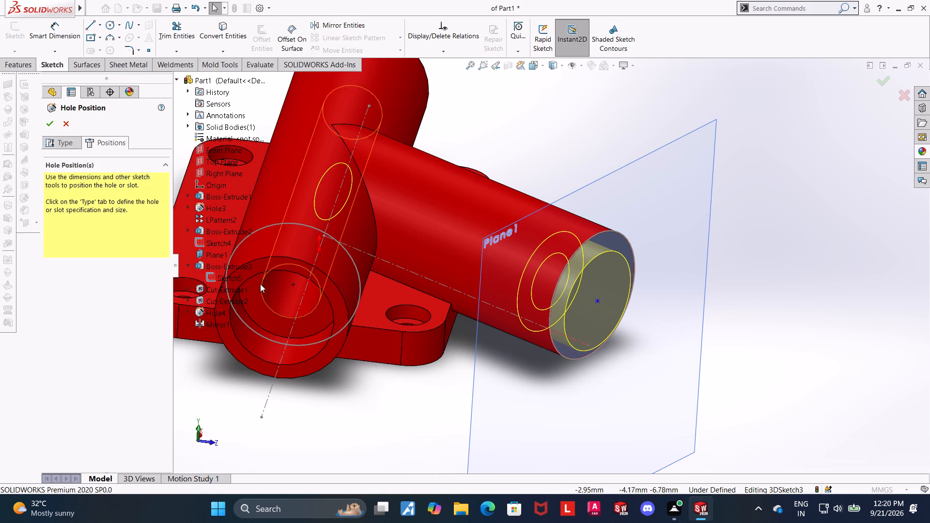
left_click(224, 277)
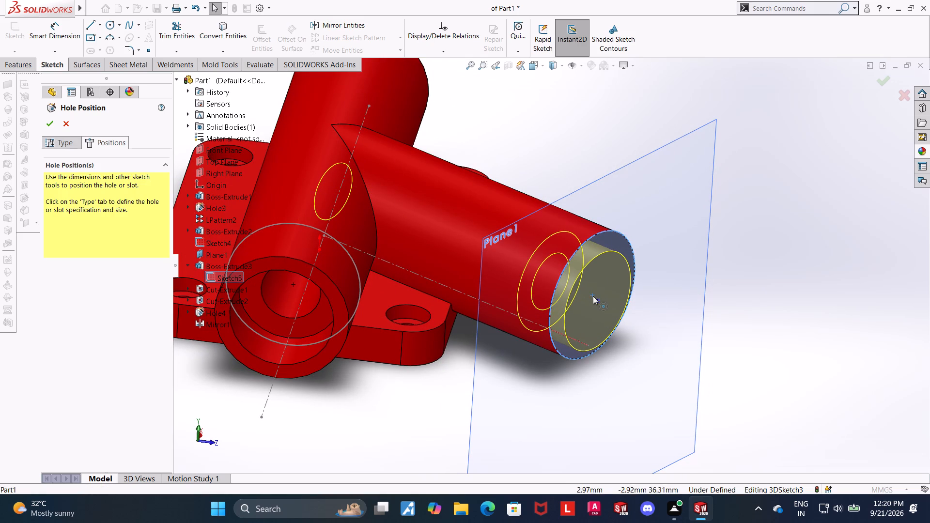
left_click(593, 296)
left_click(598, 301, "ctrl")
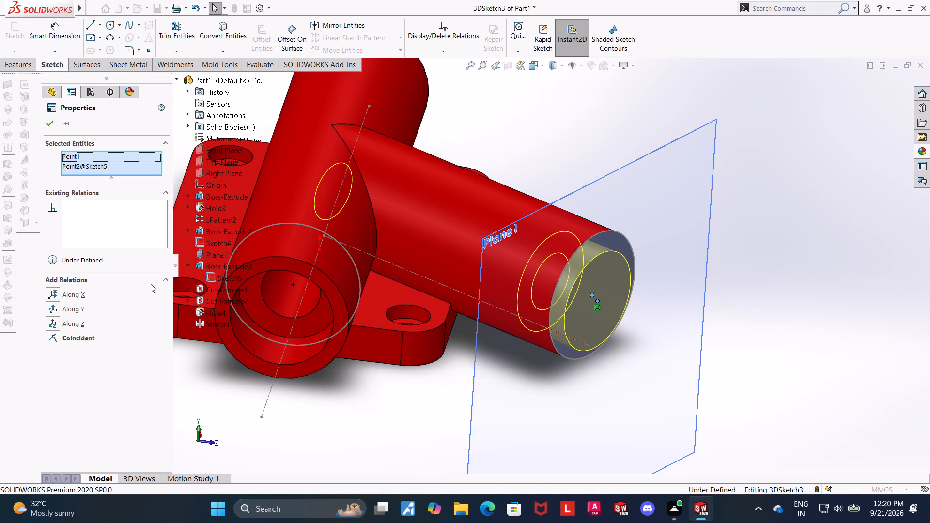
left_click(55, 309)
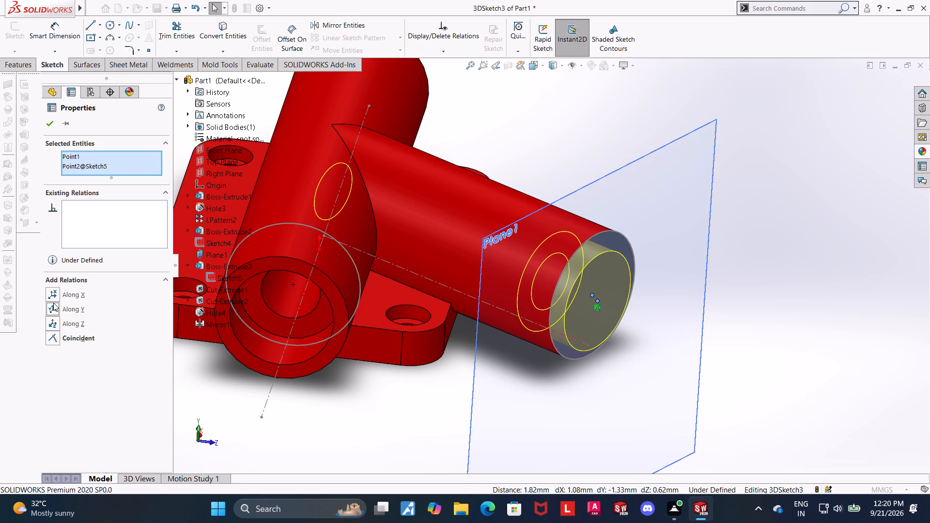
left_click(54, 292)
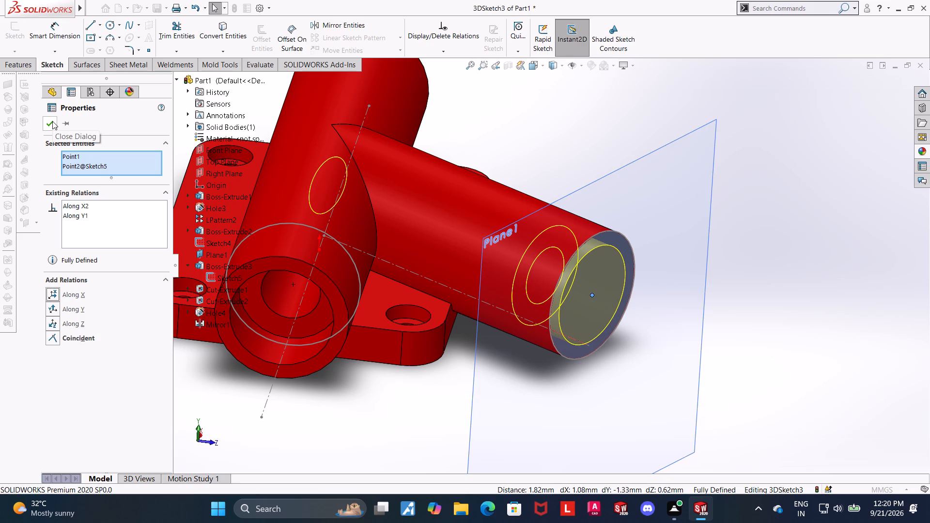
left_click(52, 121)
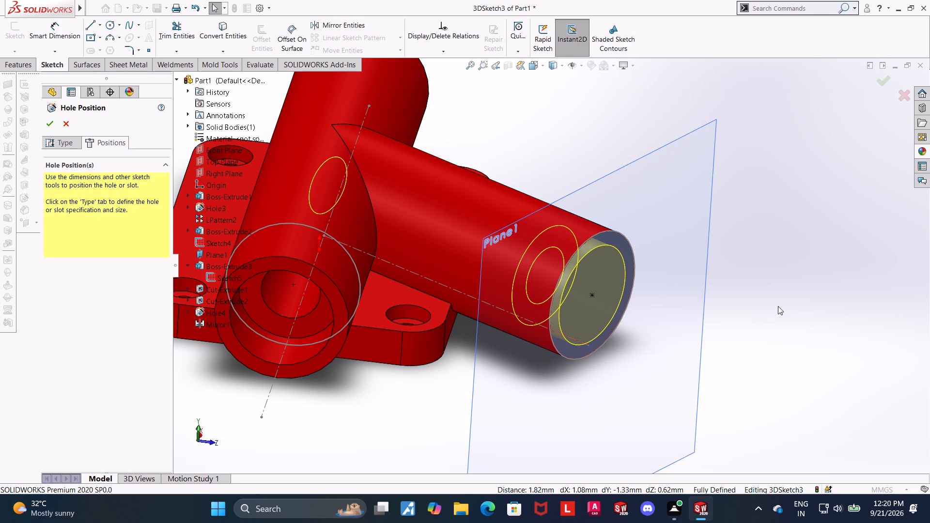
Finish the 8 mm counterbored hole in the Boss-Extrude3 cylinder and check its bore from both cylinders' open ends.
middle_click_drag(770, 304, 781, 369)
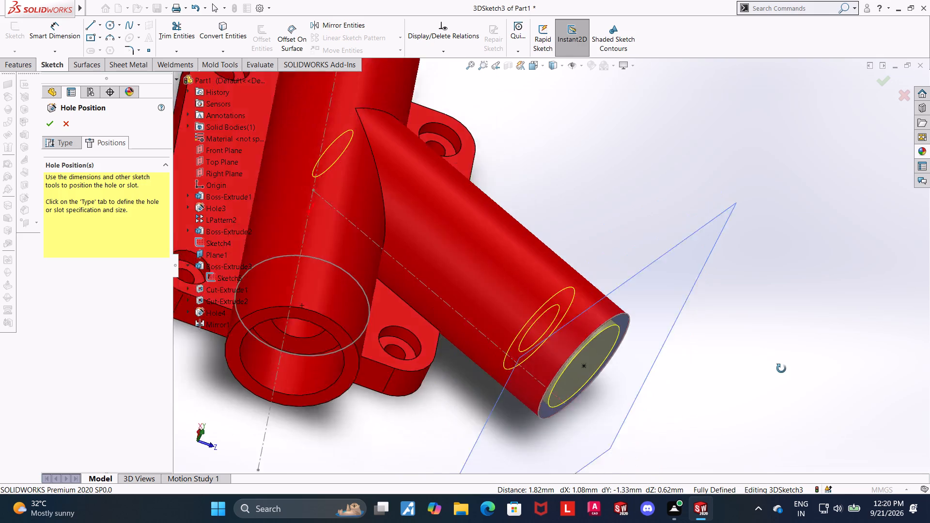
middle_click_drag(781, 369, 731, 311)
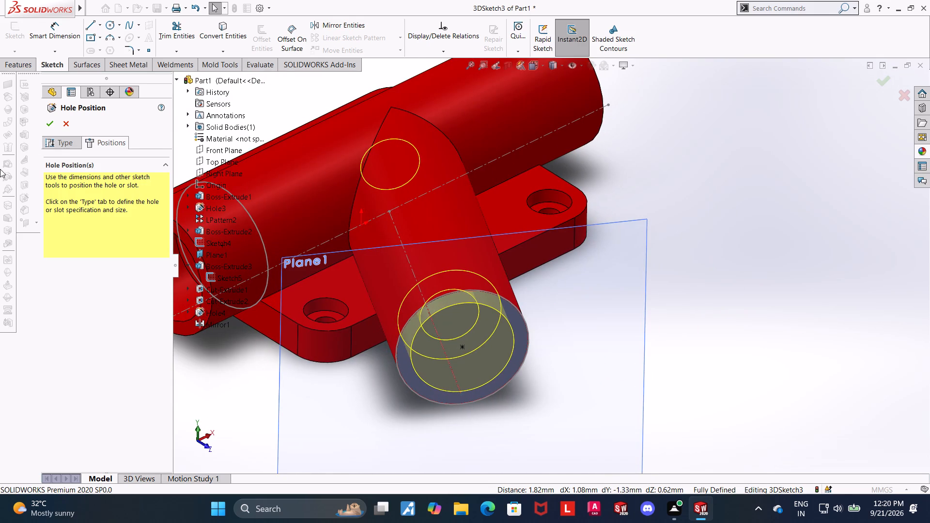
left_click(46, 122)
left_click(737, 342)
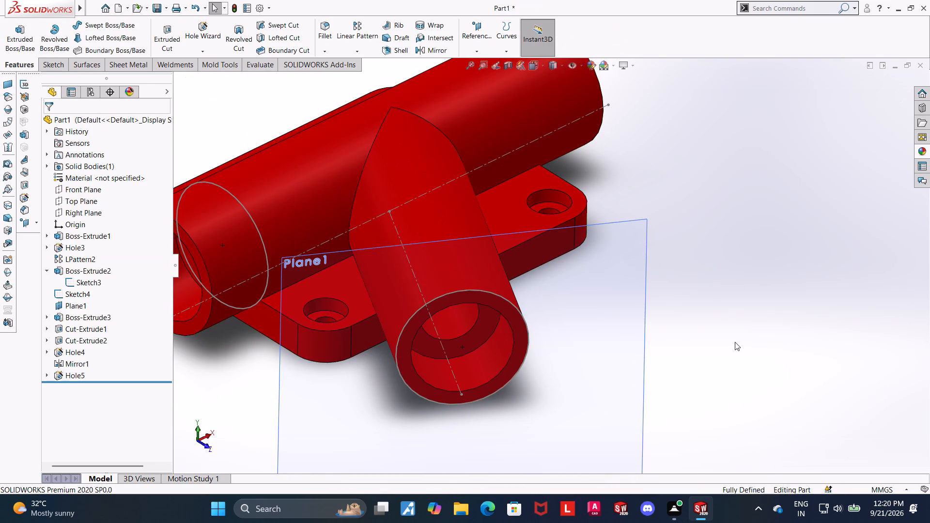
middle_click_drag(696, 323, 681, 243)
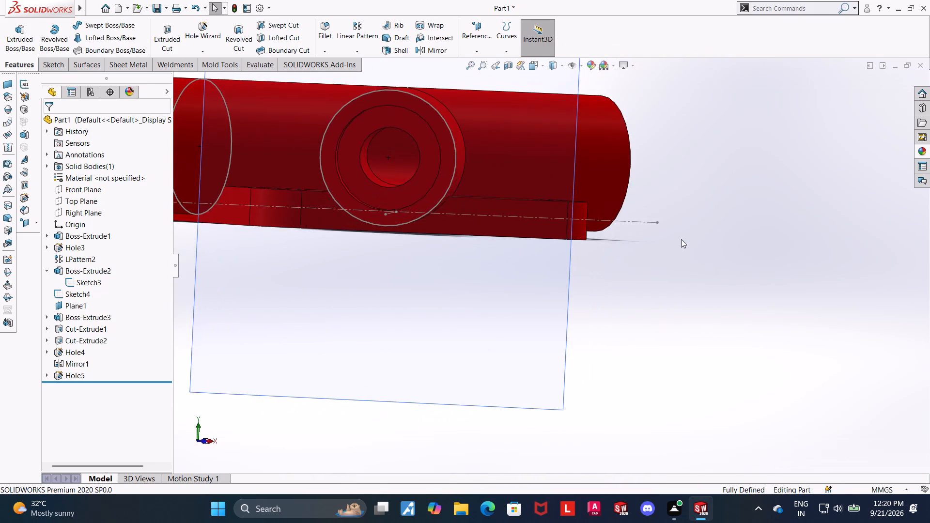
middle_click_drag(684, 234, 765, 256)
scroll(758, 246, "up", 5)
scroll(490, 184, "down", 3)
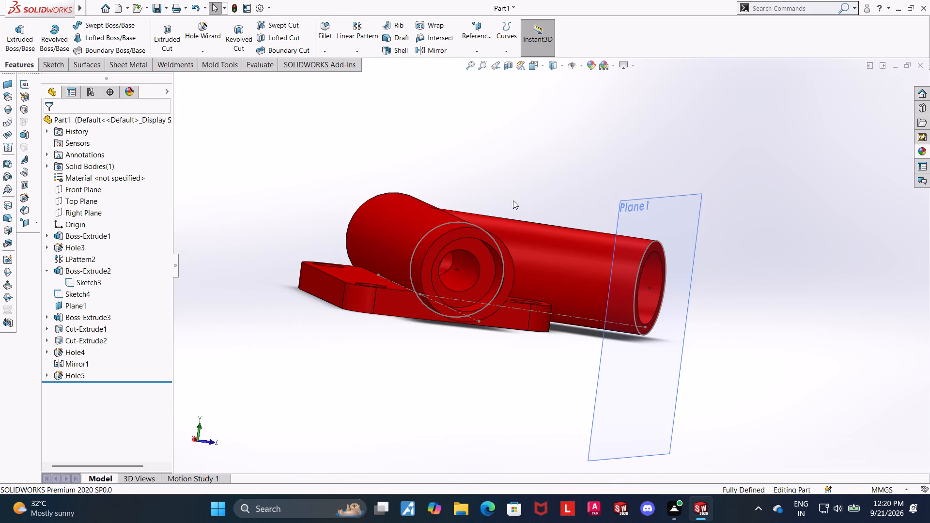
left_click(815, 225)
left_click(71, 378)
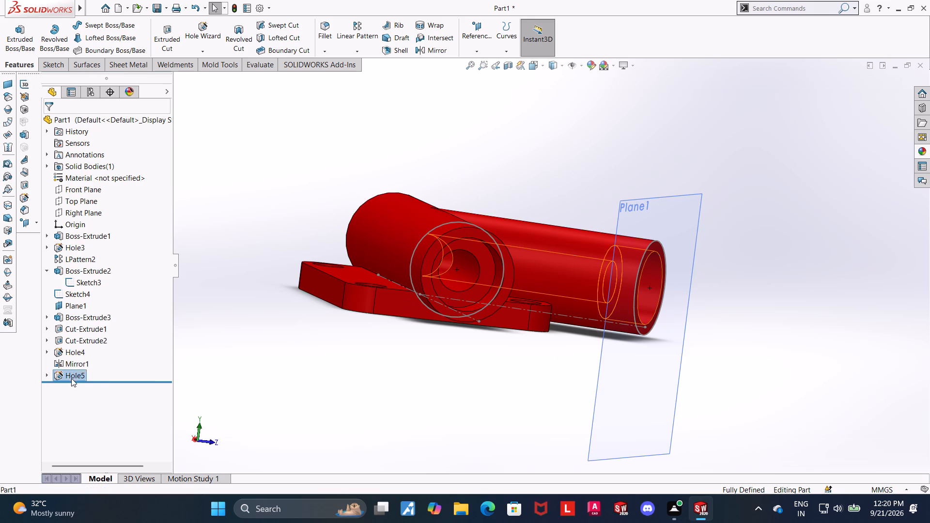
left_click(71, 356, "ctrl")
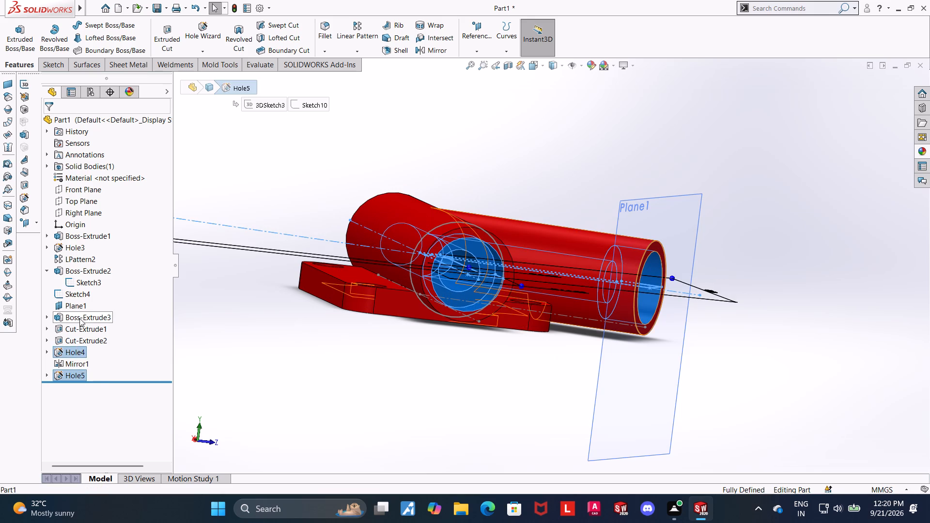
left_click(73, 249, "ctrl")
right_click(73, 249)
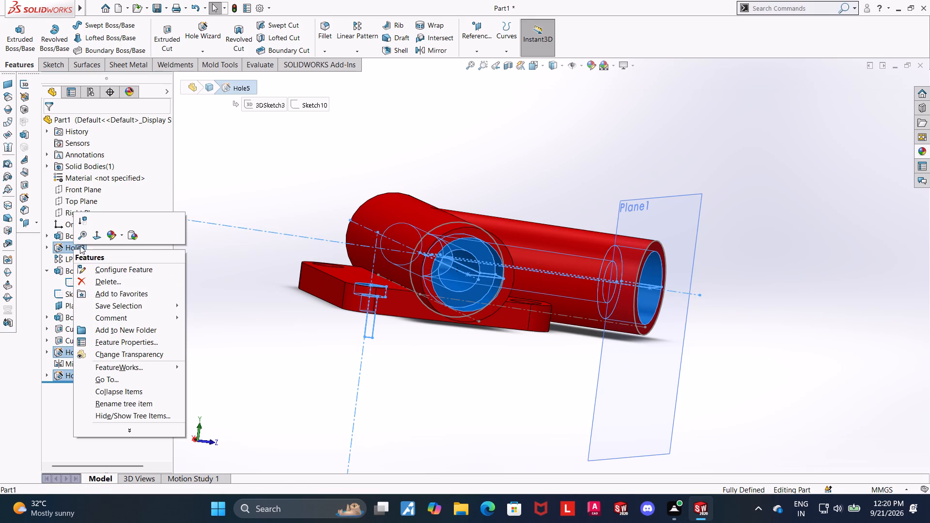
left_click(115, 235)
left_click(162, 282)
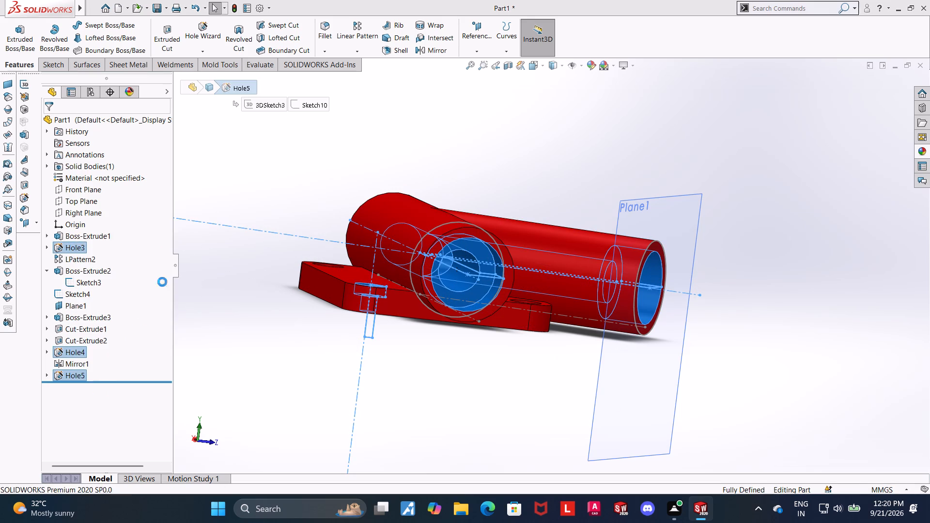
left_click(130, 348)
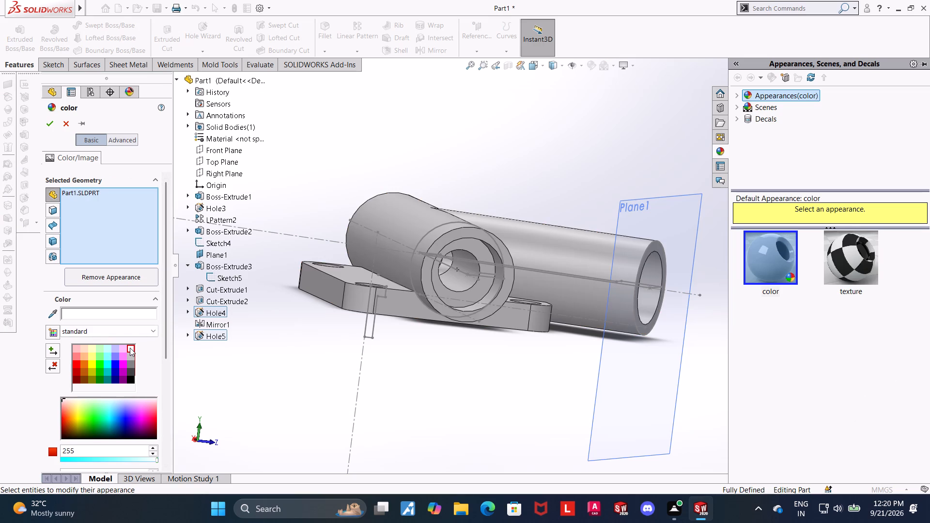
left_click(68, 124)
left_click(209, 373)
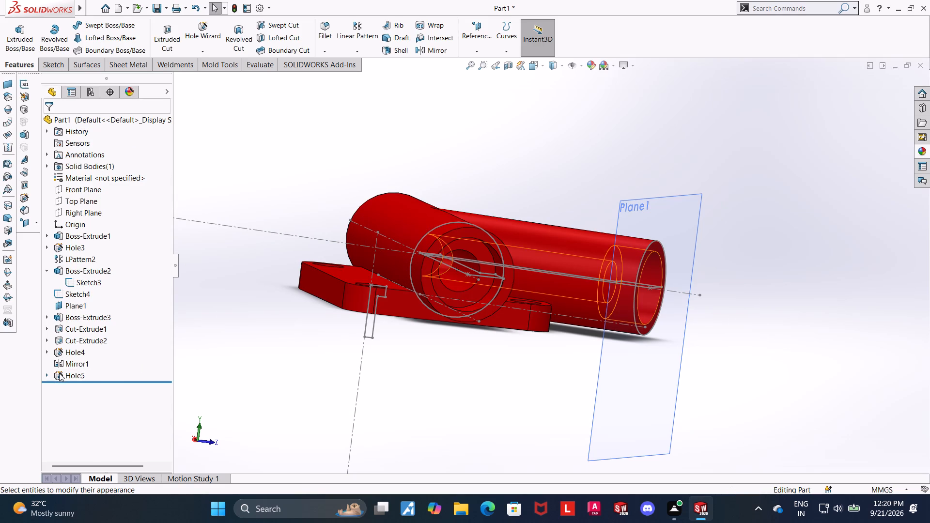
Recolour the Hole5 bore with the default pale lavender color appearance, after trying grey swatches and the checkered texture.
right_click(60, 372)
left_click(112, 299)
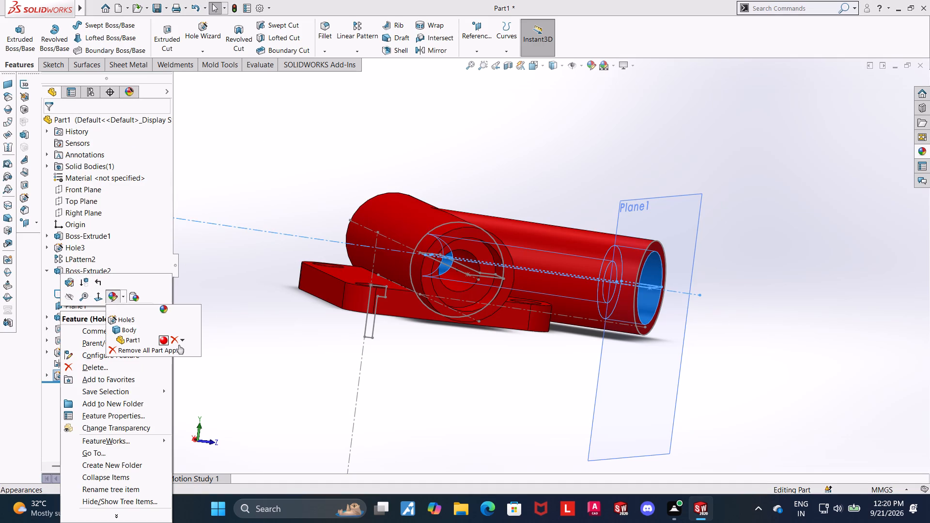
left_click(136, 321)
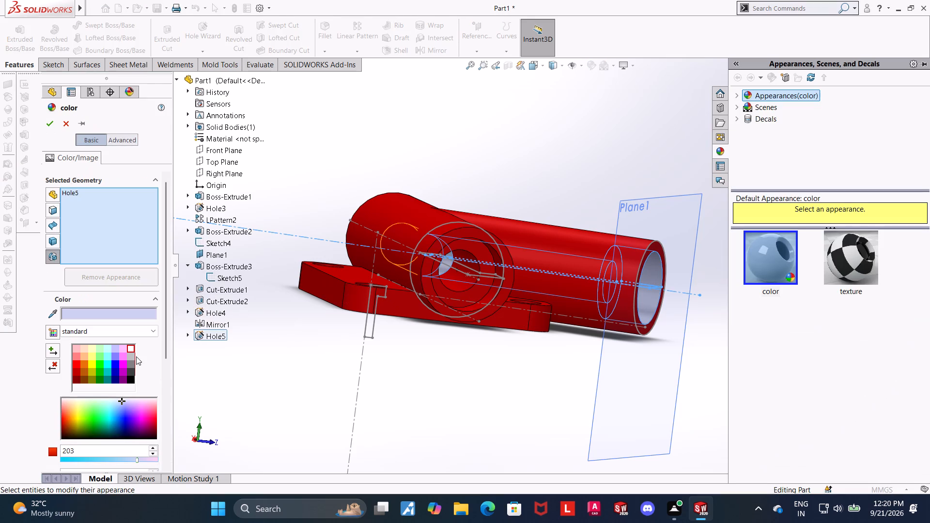
left_click(131, 366)
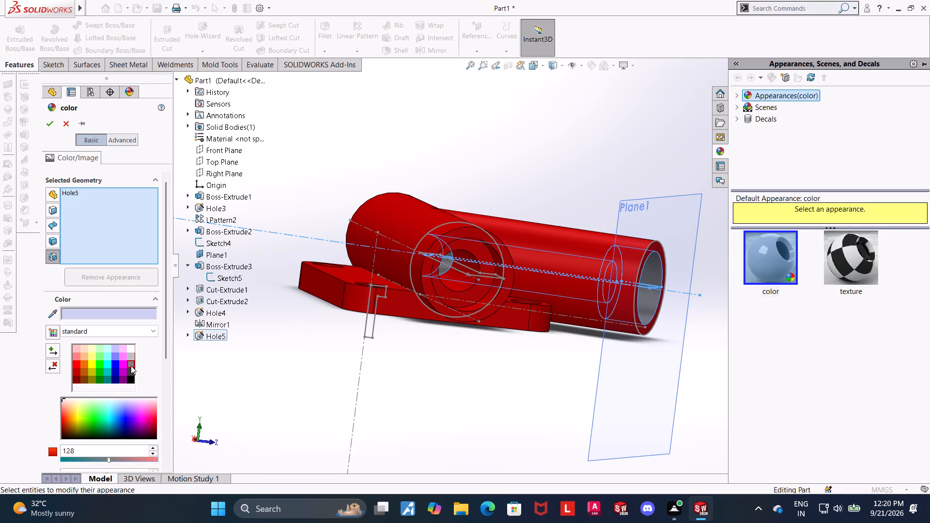
middle_click_drag(265, 357, 235, 363)
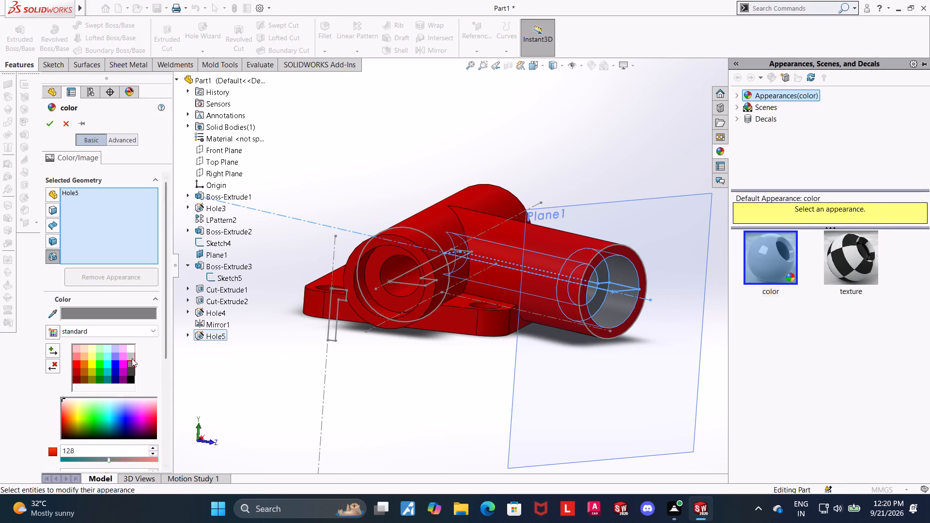
left_click(132, 358)
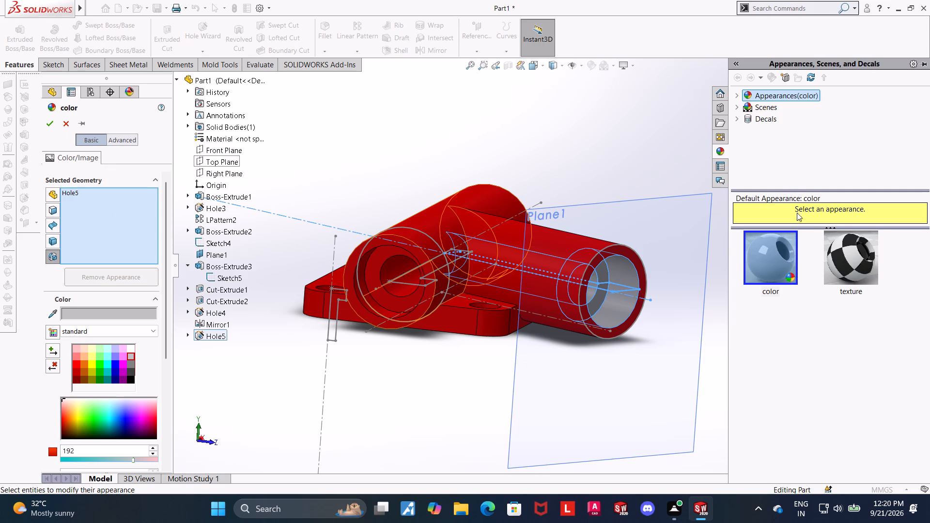
left_click(852, 265)
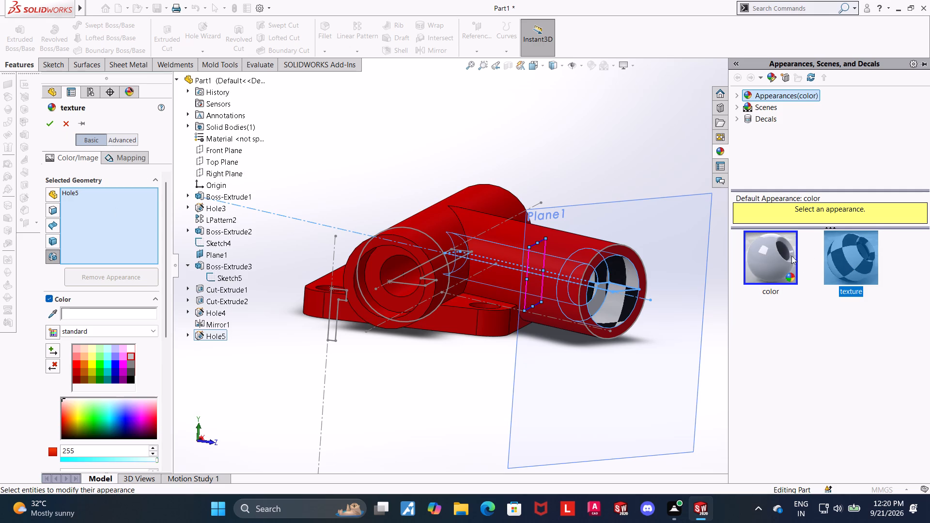
left_click(790, 255)
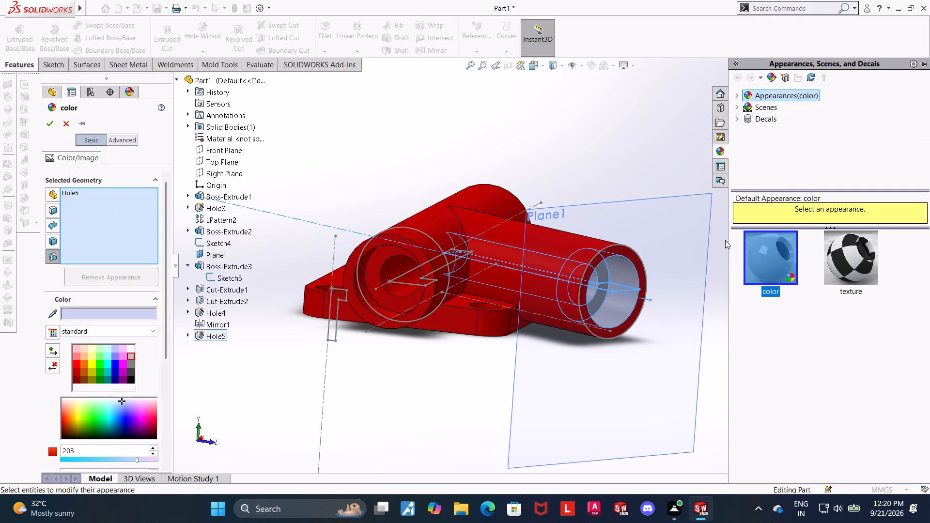
left_click(776, 96)
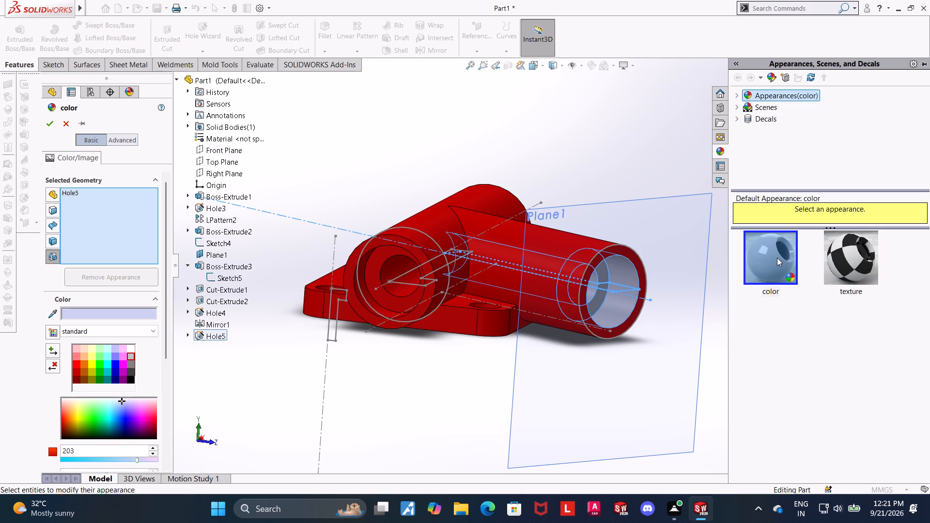
double_click(777, 258)
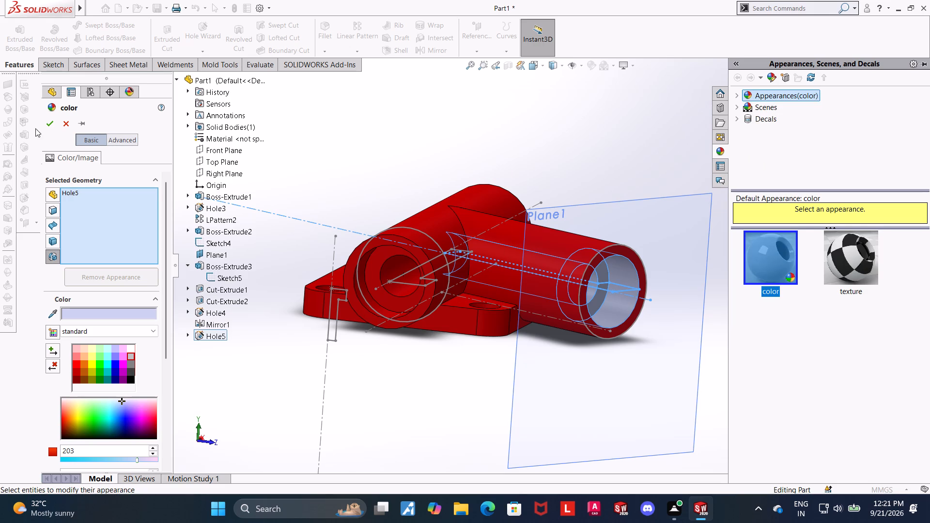
left_click(46, 123)
left_click(468, 154)
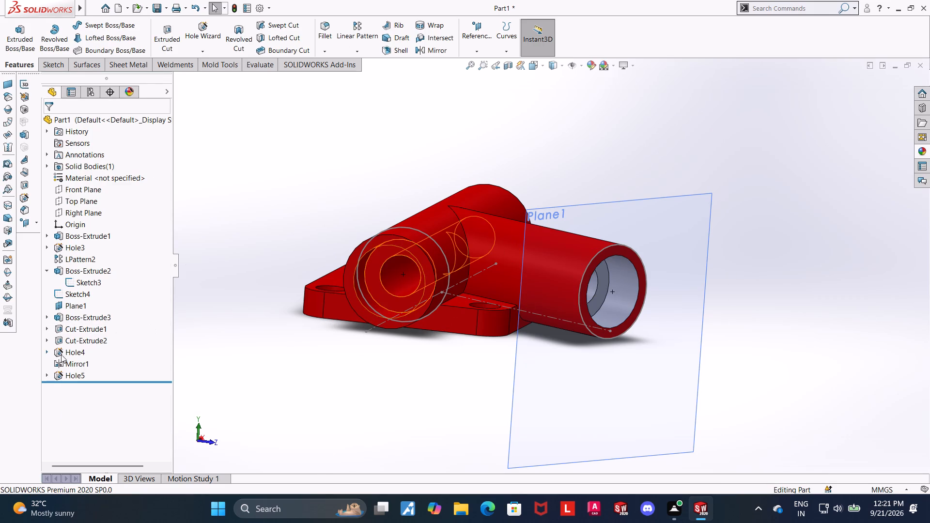
Recolour the Hole4 counterbored bore light grey using the standard swatches.
left_click(65, 351)
left_click(117, 339)
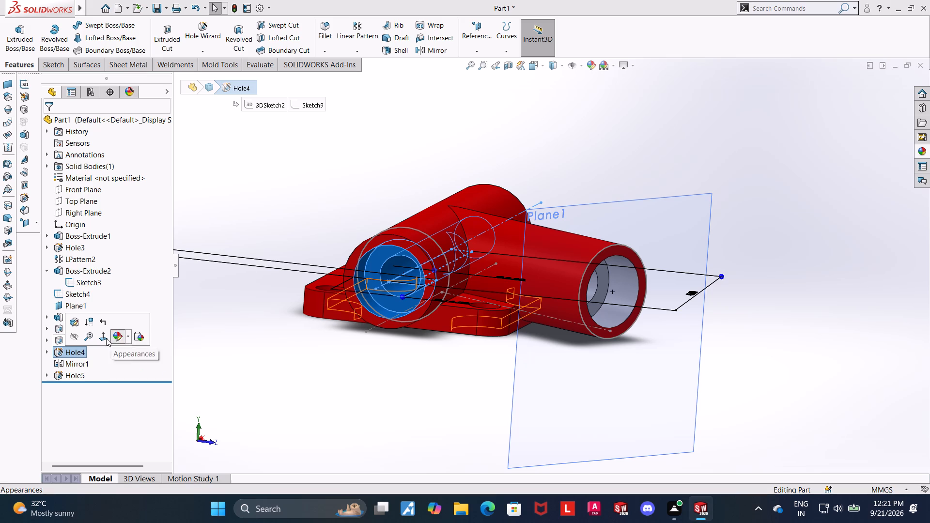
double_click(117, 336)
left_click(120, 355)
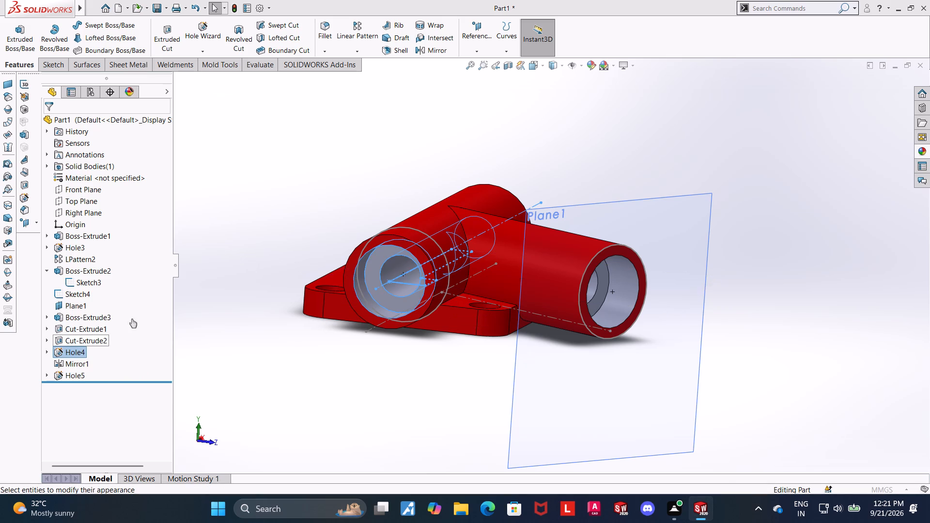
left_click(130, 349)
left_click(130, 358)
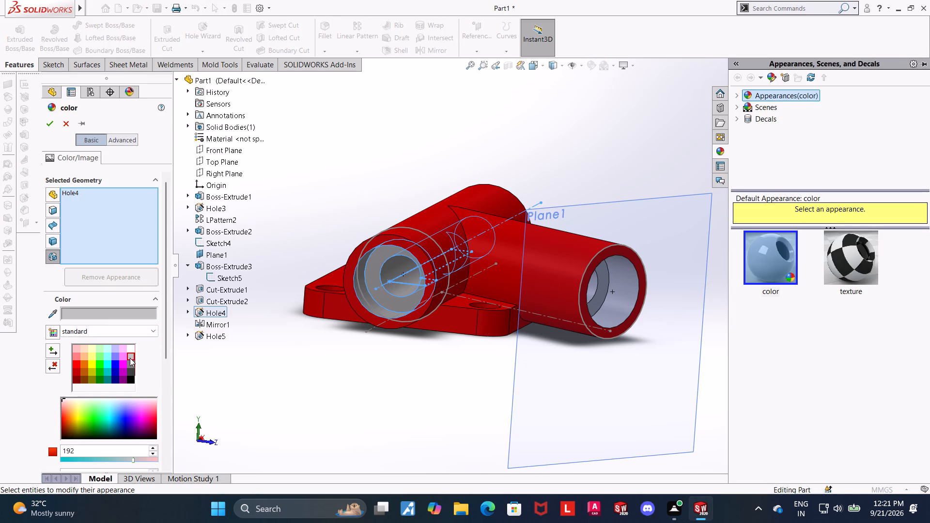
left_click(51, 126)
left_click(345, 169)
middle_click_drag(335, 173, 334, 208)
scroll(334, 208, "up", 1)
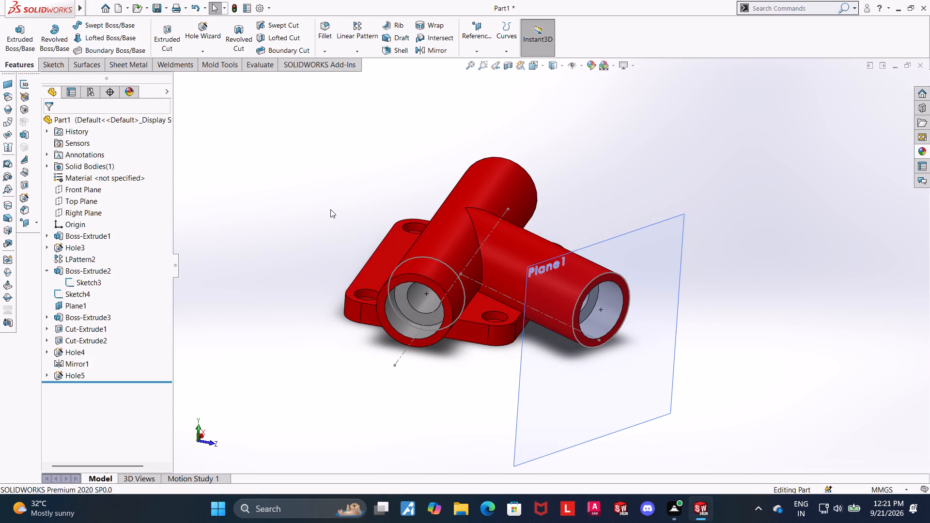
Recolour the base plate's counterbored holes, Hole3 and LPattern2, light grey in a single appearance edit.
left_click(72, 256)
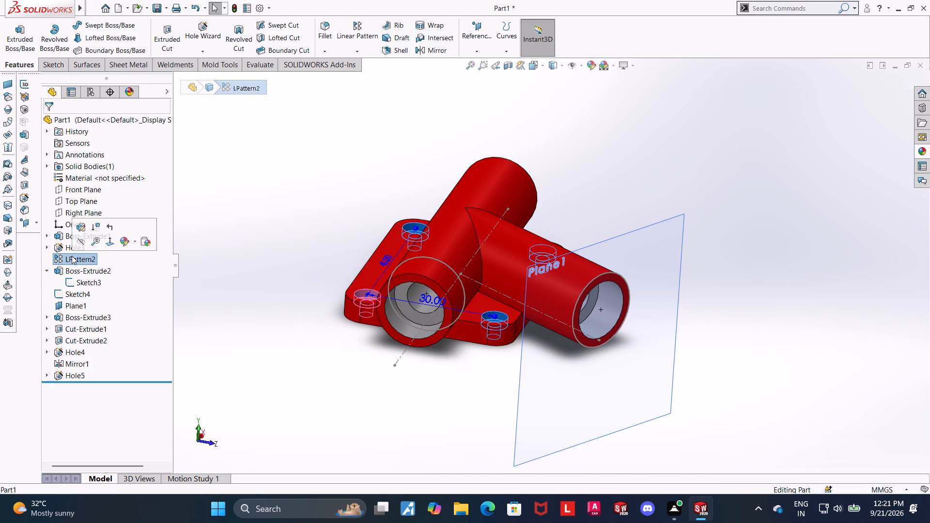
left_click(65, 248, "ctrl")
right_click(65, 248)
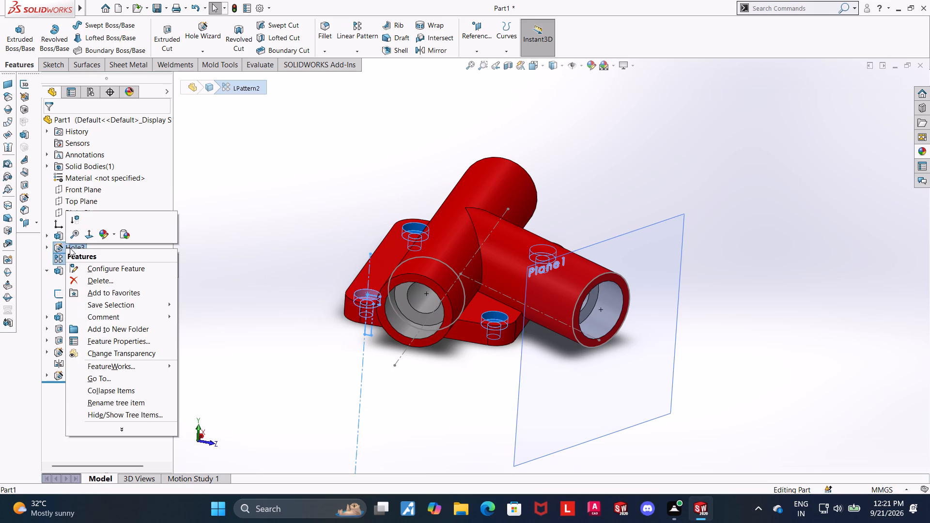
left_click(104, 232)
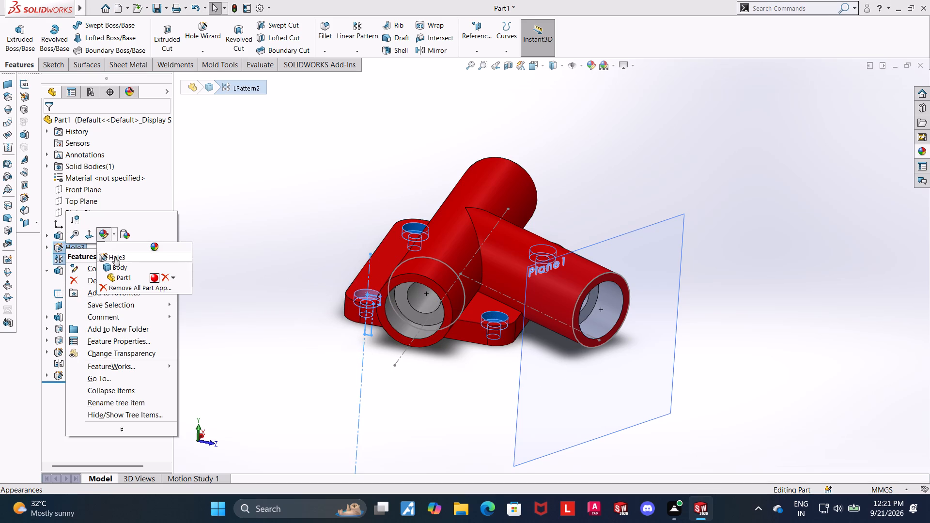
left_click(115, 257)
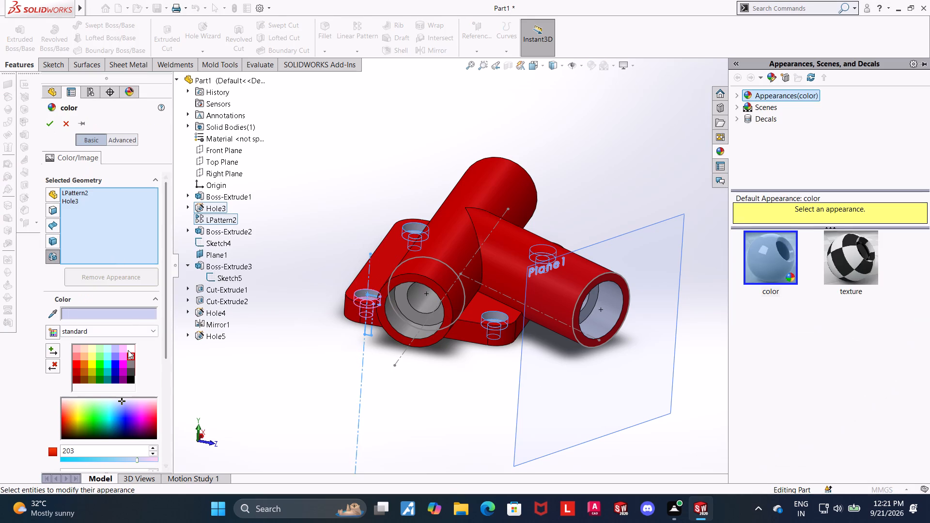
left_click(131, 354)
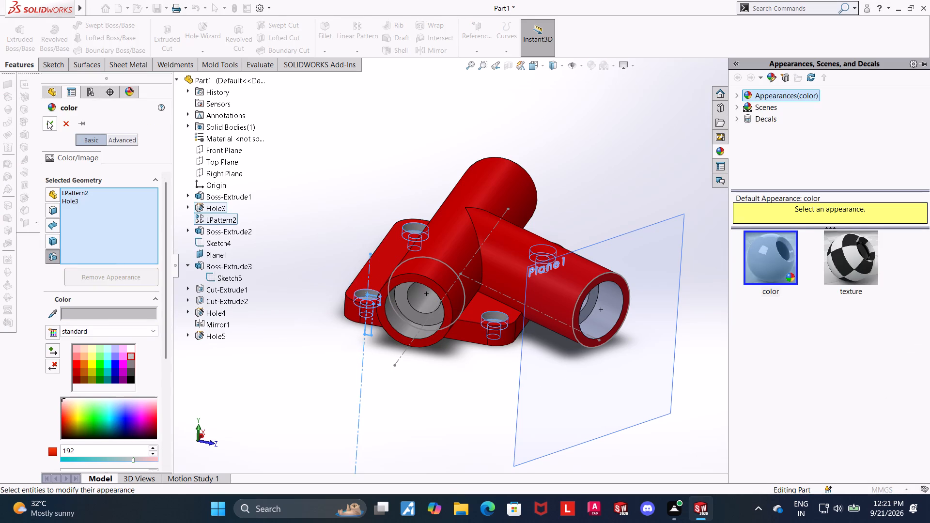
left_click(47, 121)
left_click(253, 178)
Recolour the mirrored bore, Mirror1, with the default pale lavender color appearance.
middle_click_drag(252, 217, 239, 330)
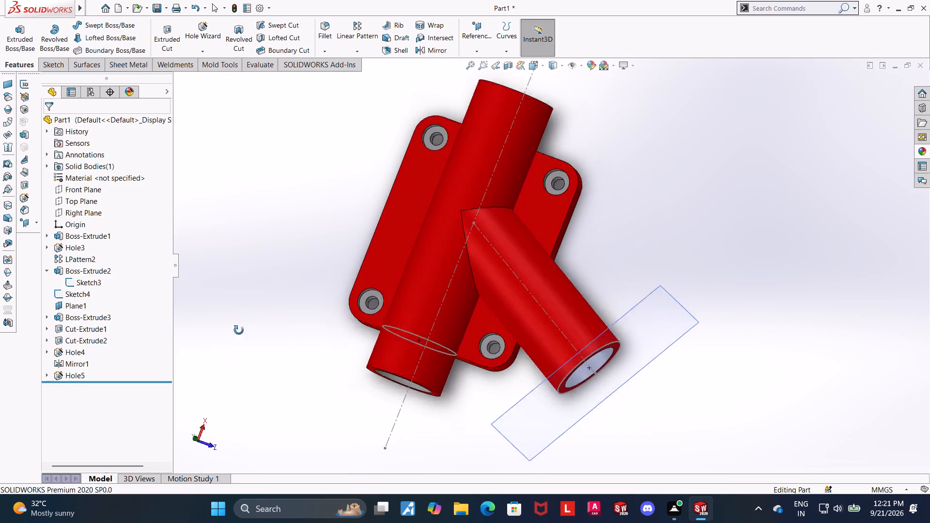
middle_click_drag(239, 330, 457, 265)
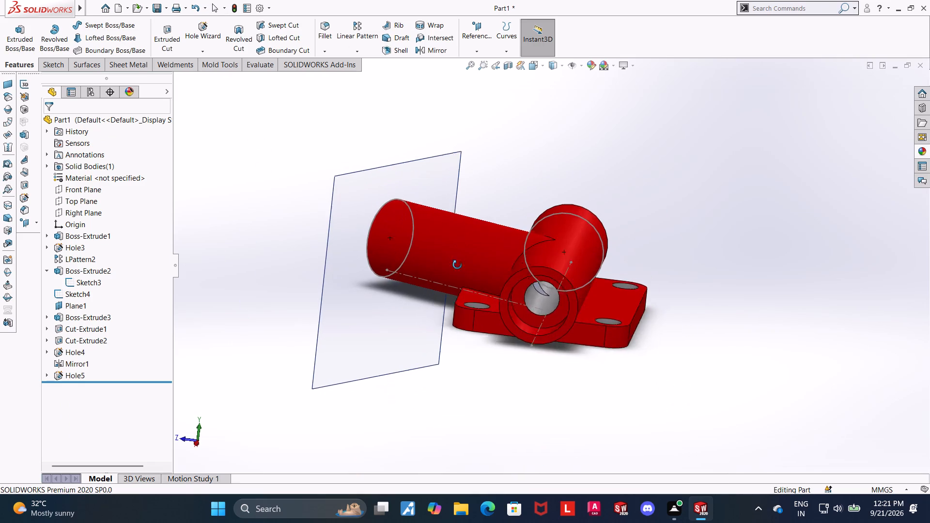
middle_click_drag(457, 265, 458, 259)
left_click(80, 362)
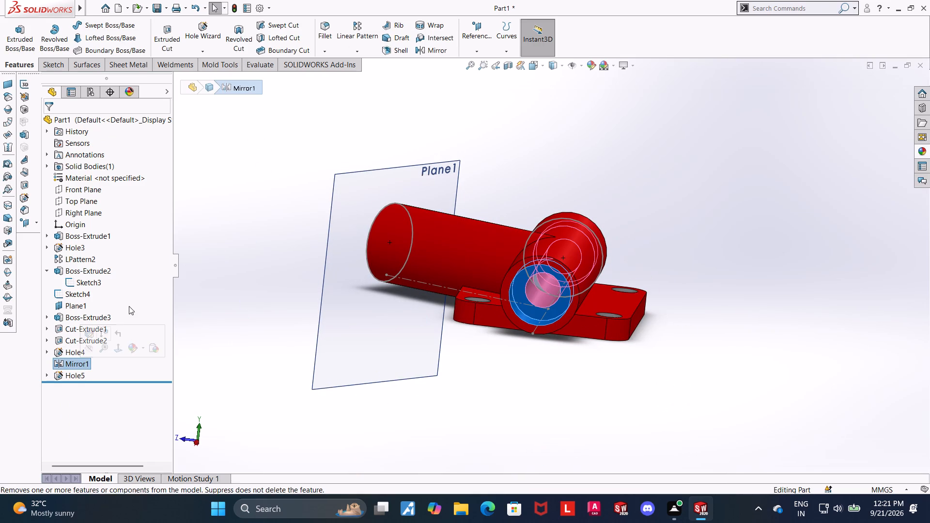
left_click(128, 350)
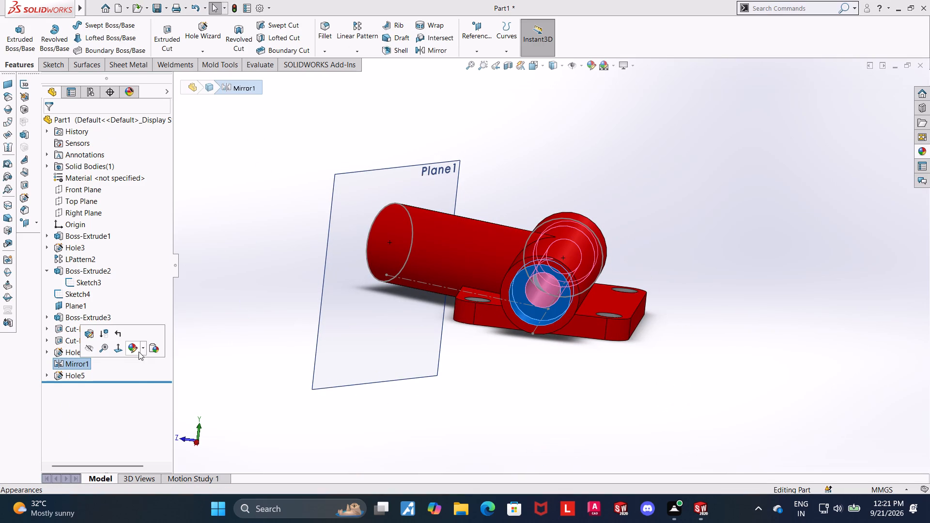
left_click(133, 350)
left_click(151, 381)
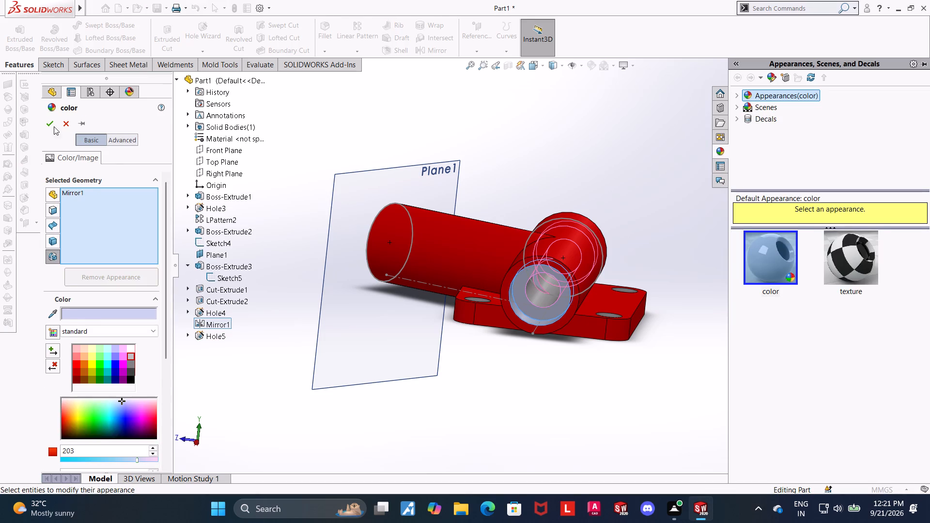
left_click(51, 125)
left_click(266, 197)
scroll(620, 220, "up", 4)
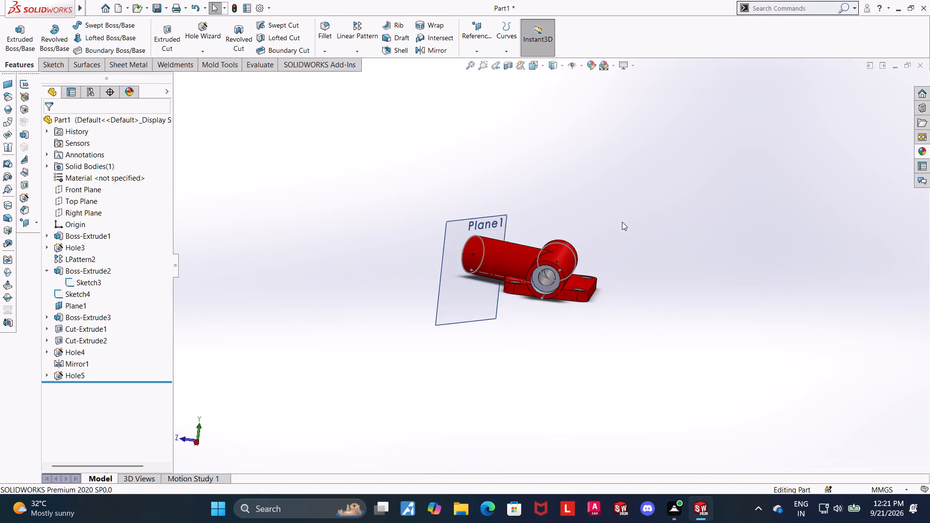
Hide Sketch5 under Boss-Extrude3 and Sketch3 under Boss-Extrude2.
middle_click_drag(687, 220, 525, 245)
scroll(528, 245, "down", 1)
left_click(753, 220)
left_click(701, 202)
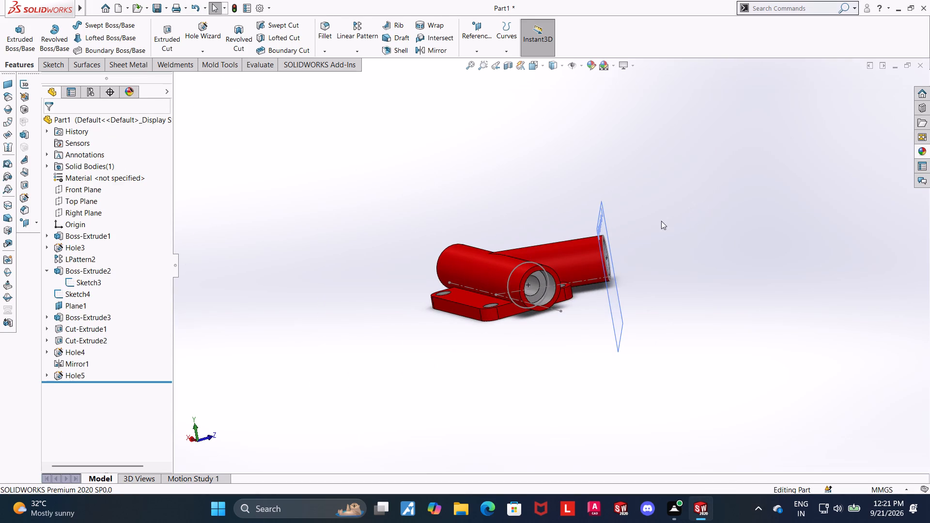
middle_click_drag(658, 224, 666, 291)
left_click(47, 338)
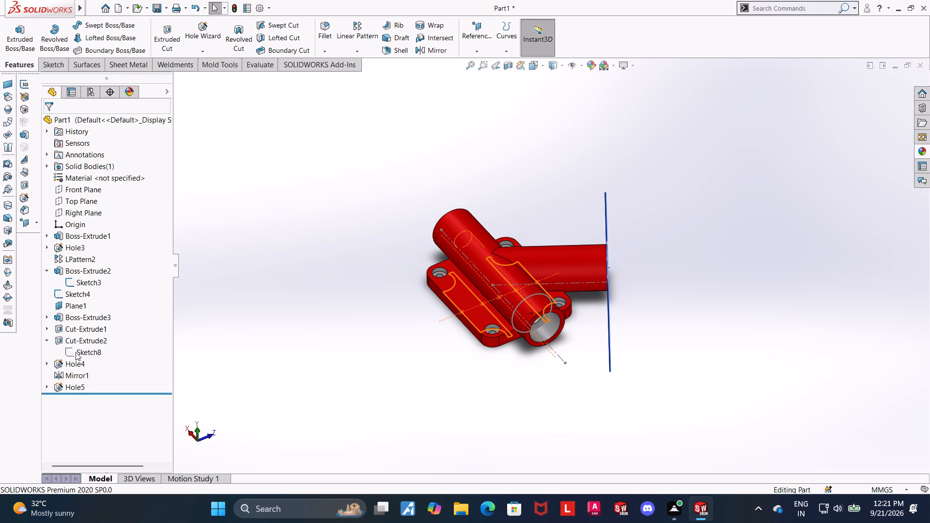
left_click(51, 315)
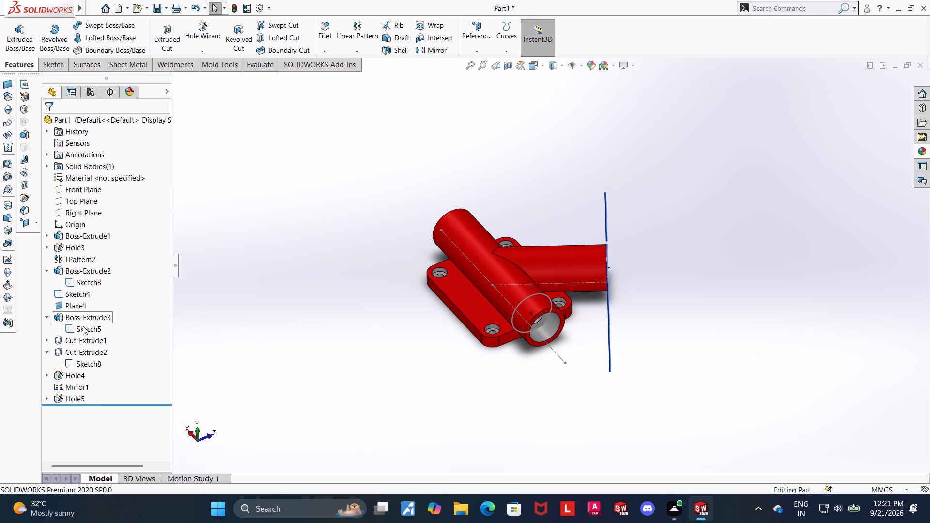
left_click(83, 326)
left_click(92, 316)
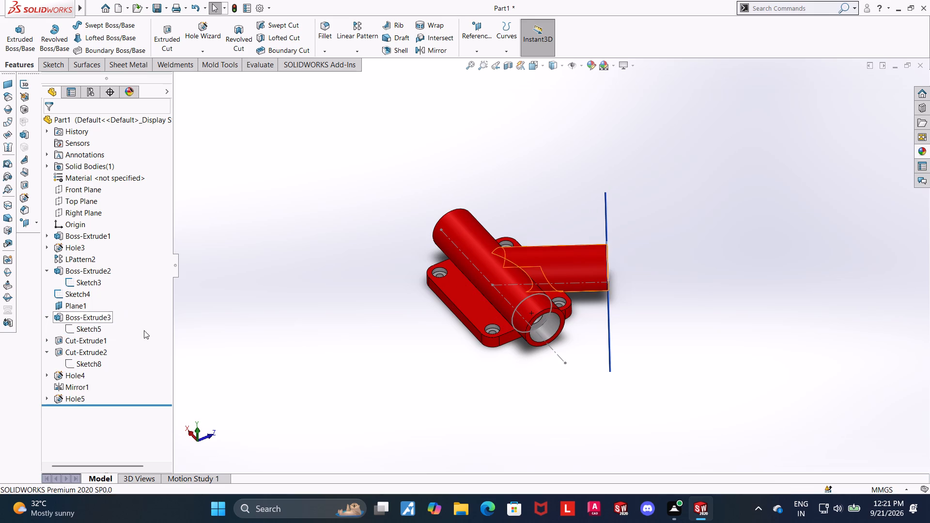
left_click(202, 332)
left_click(79, 283)
left_click(88, 271)
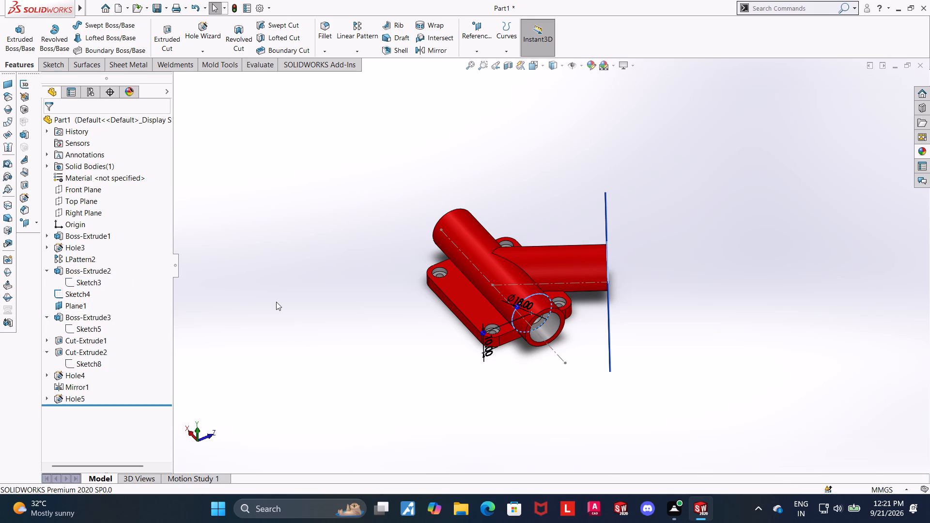
left_click(279, 299)
Hide Plane1 and the Sketch4 centrelines so only the solid part is displayed.
scroll(305, 341, "up", 1)
middle_click_drag(177, 223, 115, 284)
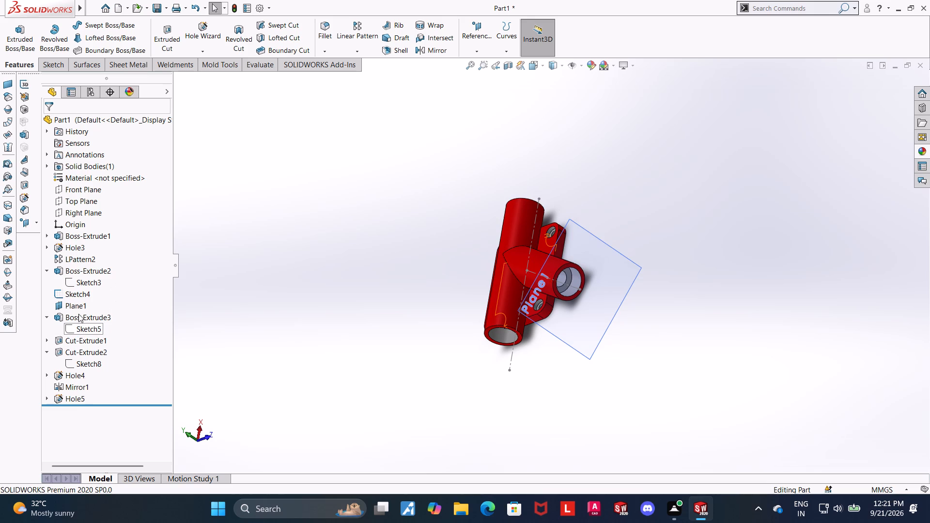
left_click(77, 303)
left_click(97, 289)
left_click(231, 322)
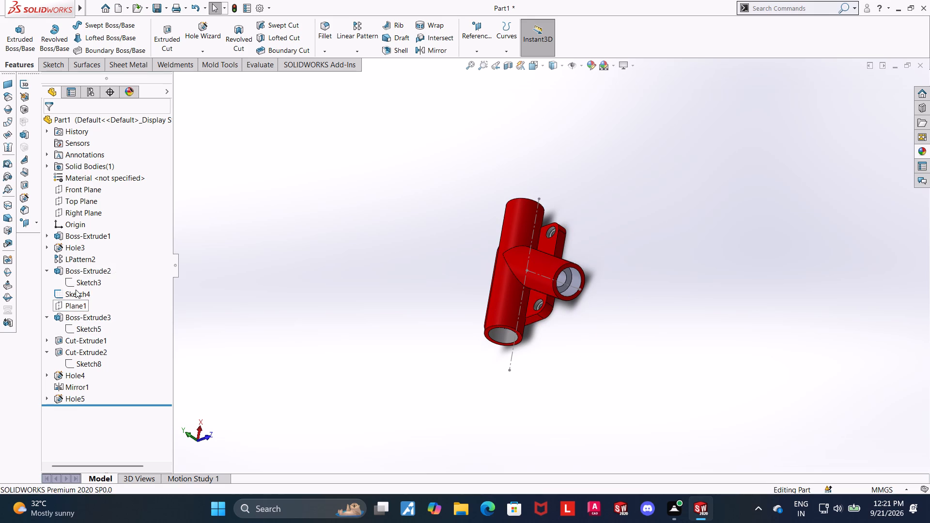
left_click(76, 290)
left_click(88, 278)
left_click(255, 305)
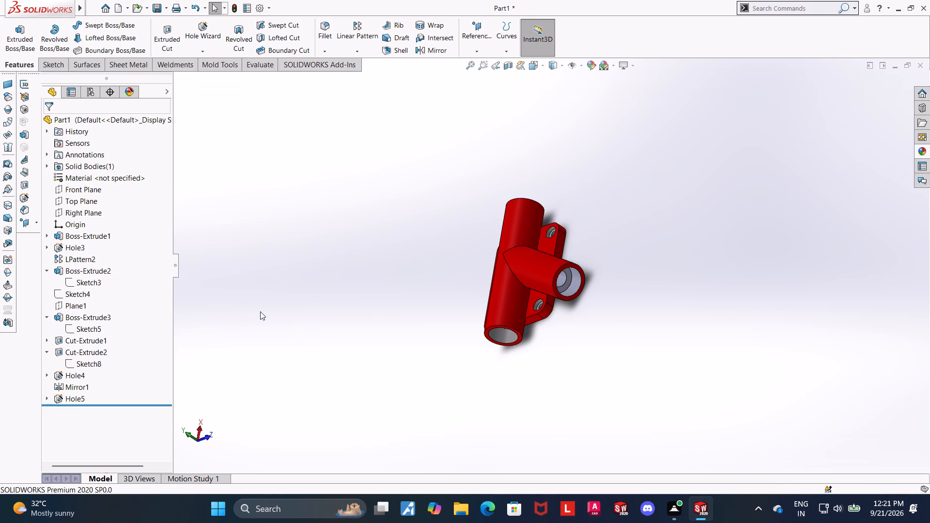
Chamfer the inner bore edges at the three open cylinder ends by 1 mm at 45 degrees.
middle_click_drag(259, 311, 309, 239)
scroll(589, 265, "down", 3)
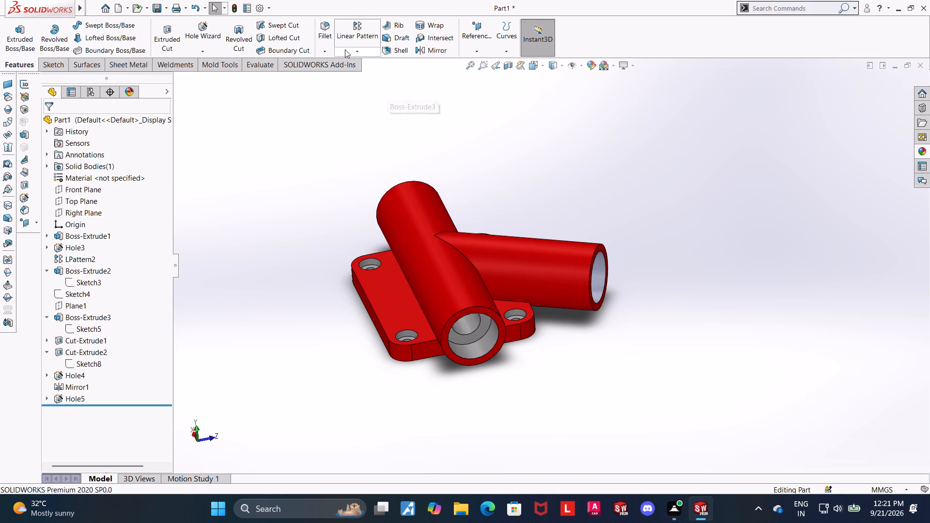
left_click(326, 52)
left_click(340, 72)
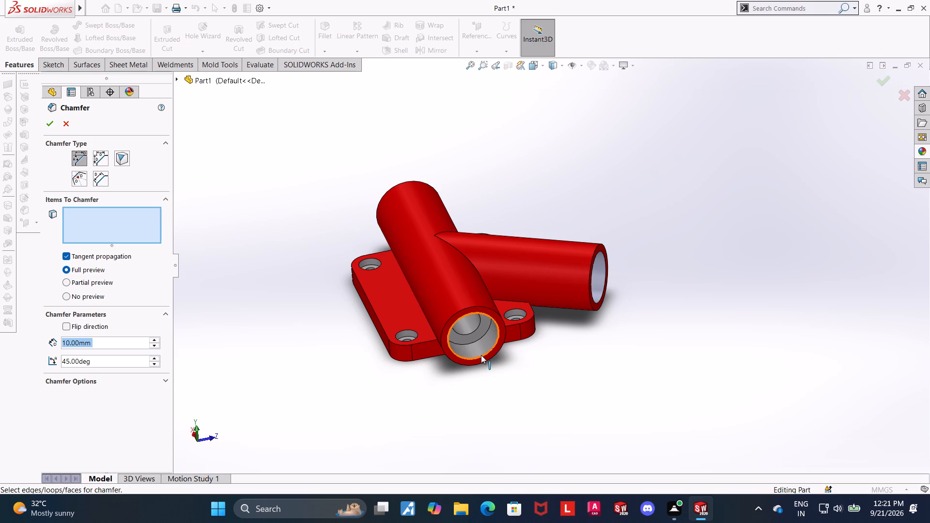
left_click(481, 355)
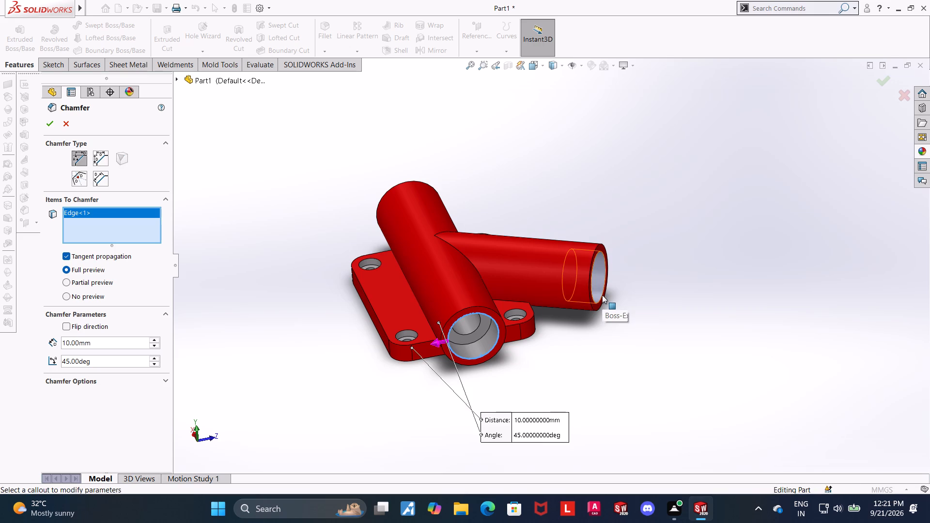
scroll(602, 294, "down", 6)
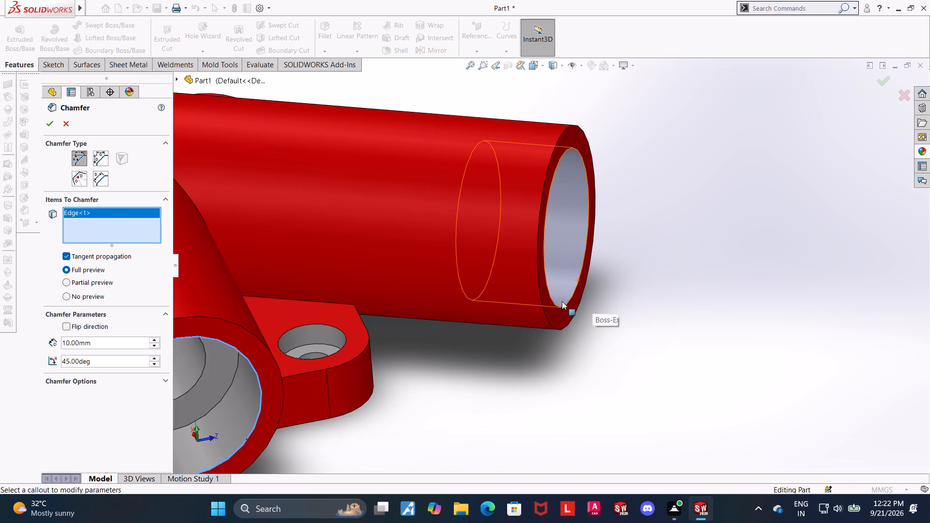
left_click(564, 305)
scroll(613, 316, "up", 6)
scroll(459, 294, "up", 1)
middle_click_drag(470, 280, 521, 237)
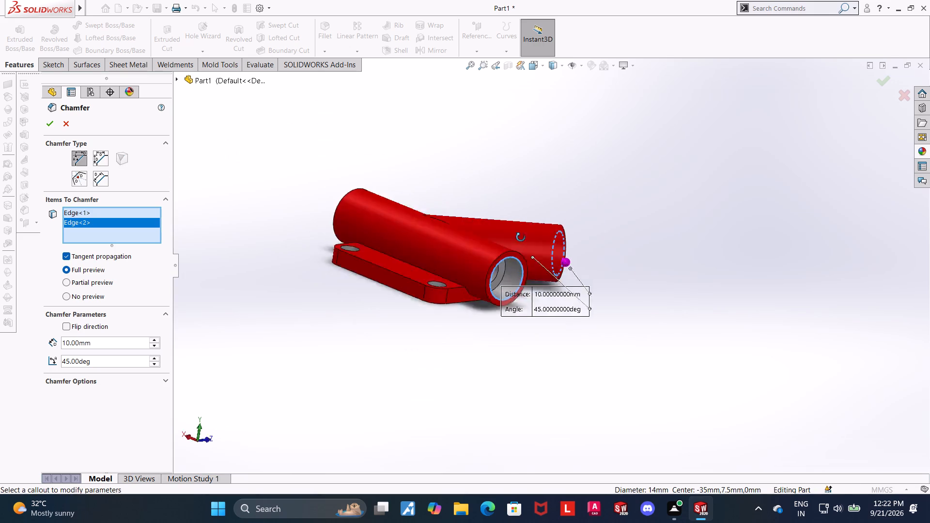
middle_click_drag(521, 237, 620, 323)
scroll(419, 272, "down", 5)
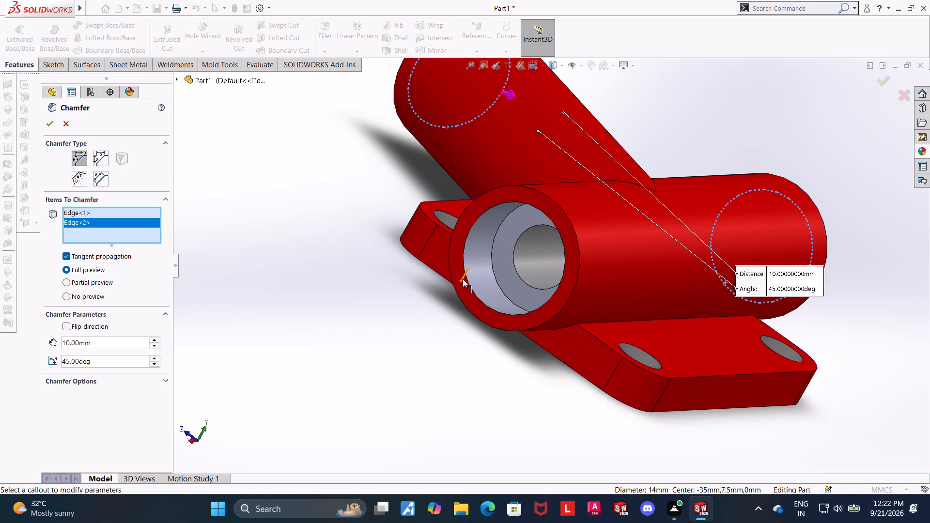
left_click(467, 278)
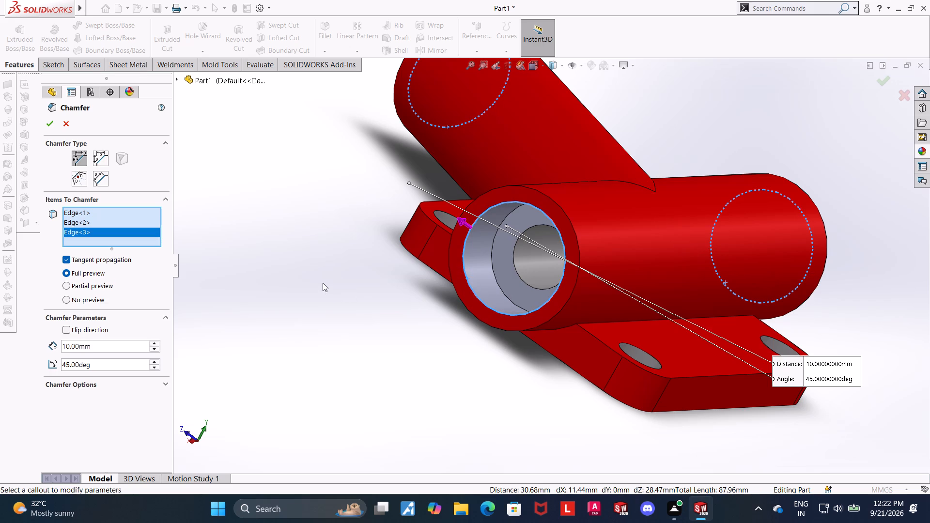
left_click(111, 347)
left_click_drag(111, 347, 34, 349)
left_click_drag(98, 344, 26, 339)
key("1")
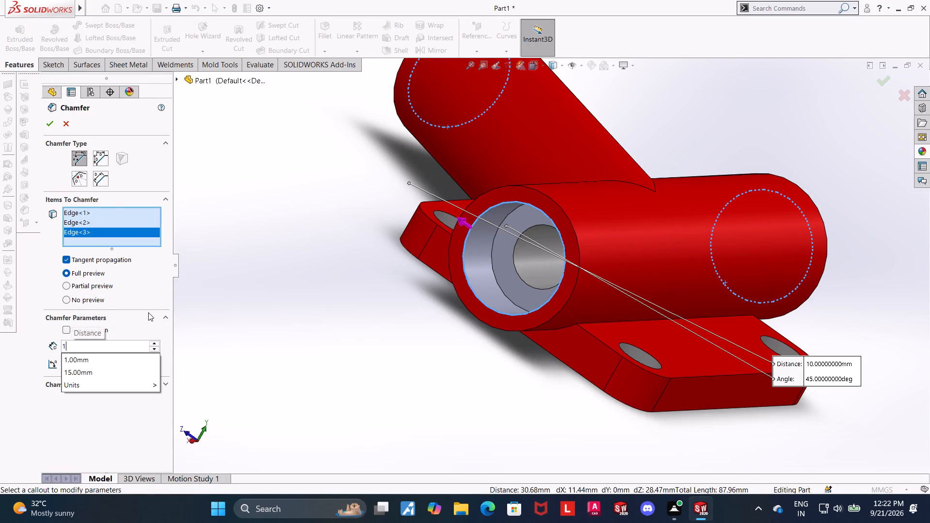
key("Return")
left_click(50, 128)
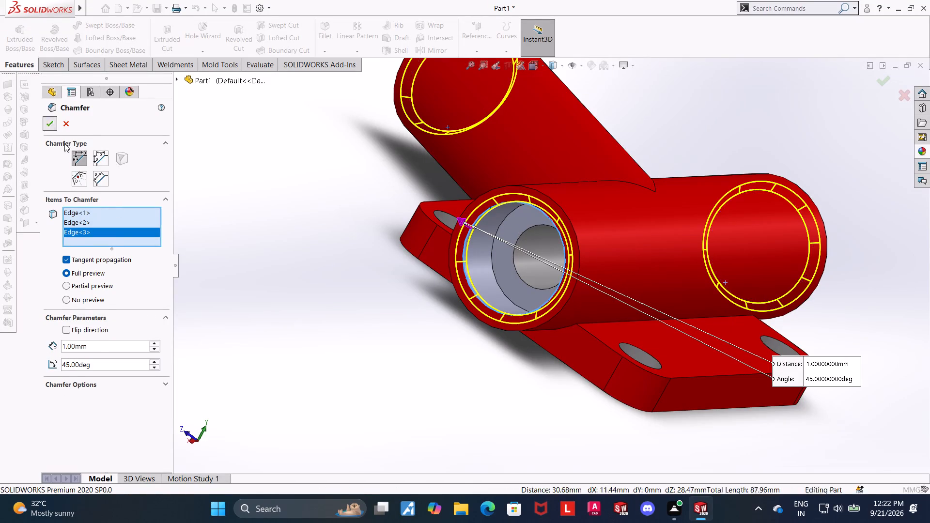
left_click(387, 276)
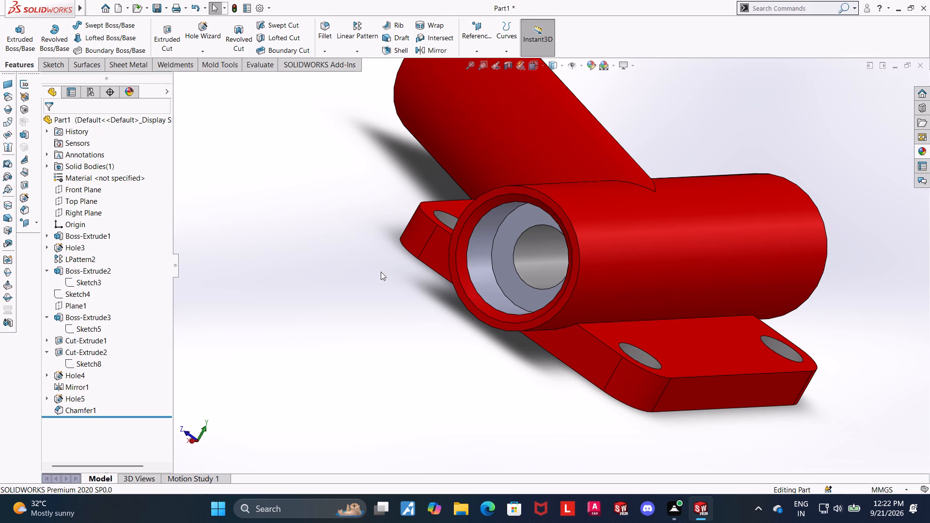
Examine the chamfered cylinder ends and the base plate's underside from several sides.
scroll(313, 336, "up", 4)
middle_click_drag(385, 283, 527, 241)
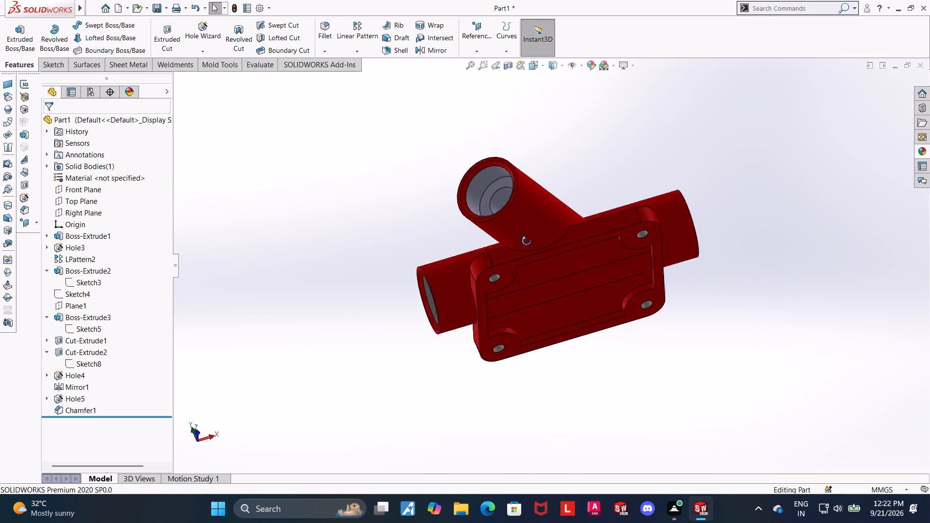
middle_click_drag(527, 241, 635, 317)
scroll(517, 284, "down", 1)
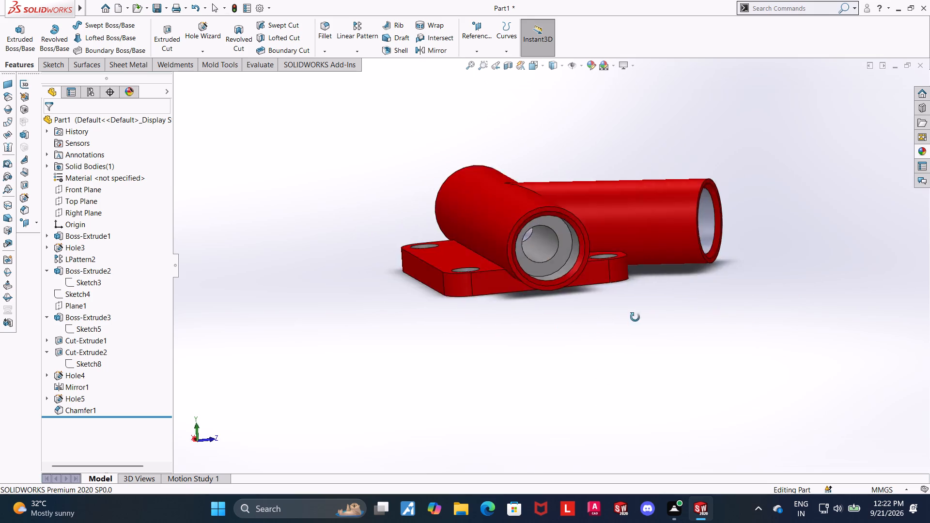
middle_click_drag(635, 317, 642, 368)
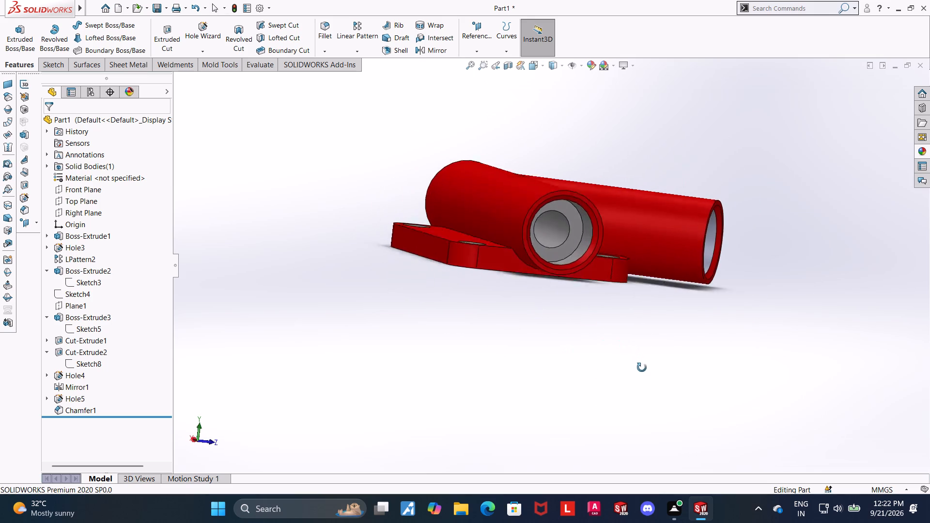
middle_click_drag(642, 368, 592, 404)
middle_click_drag(739, 248, 720, 229)
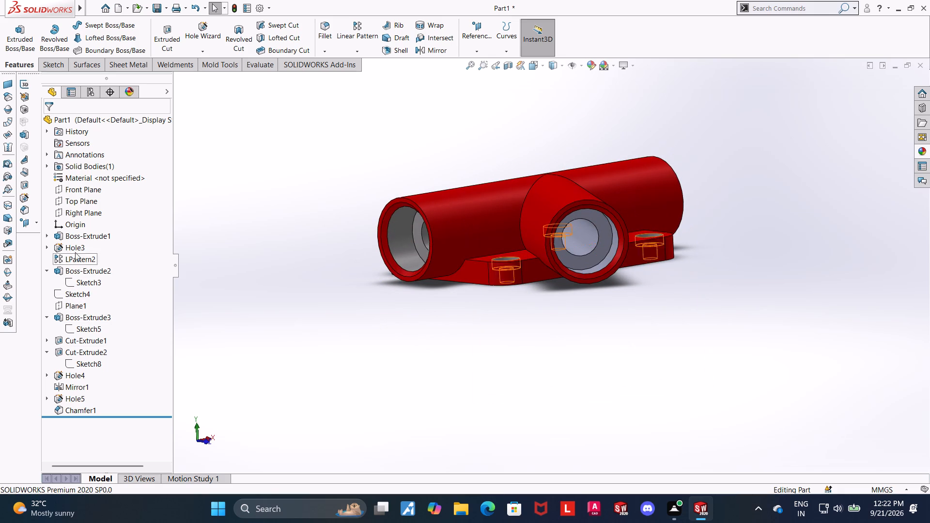
Start a new sketch on Plane1, viewed normal to the plane.
left_click(73, 305)
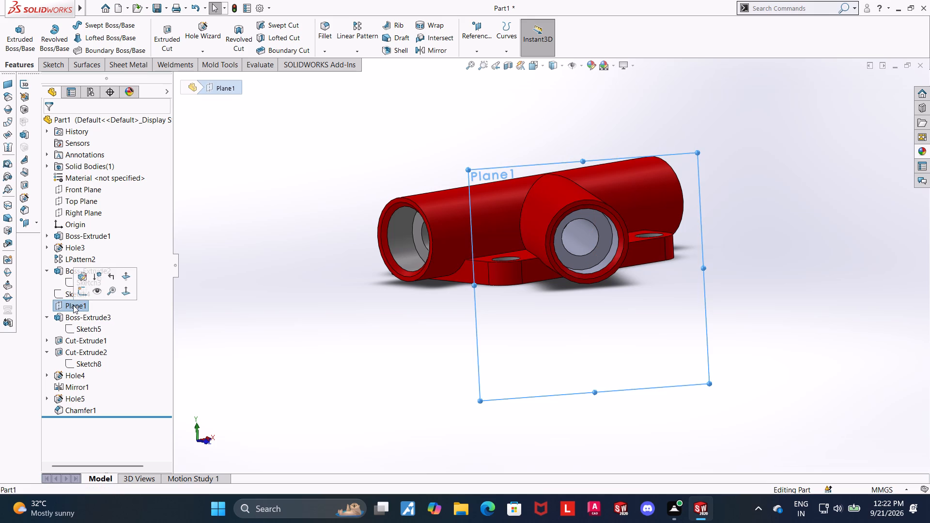
left_click(125, 293)
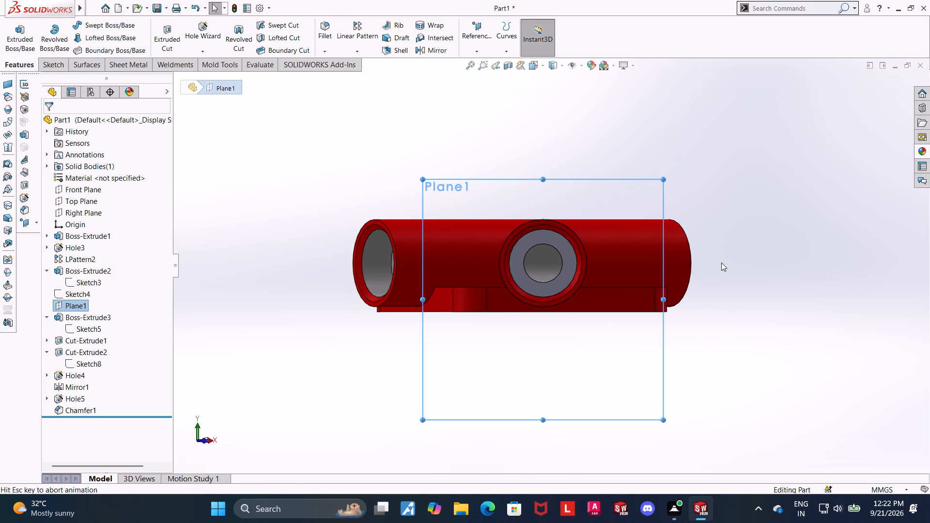
scroll(511, 212, "down", 3)
left_click(89, 308)
left_click(84, 309)
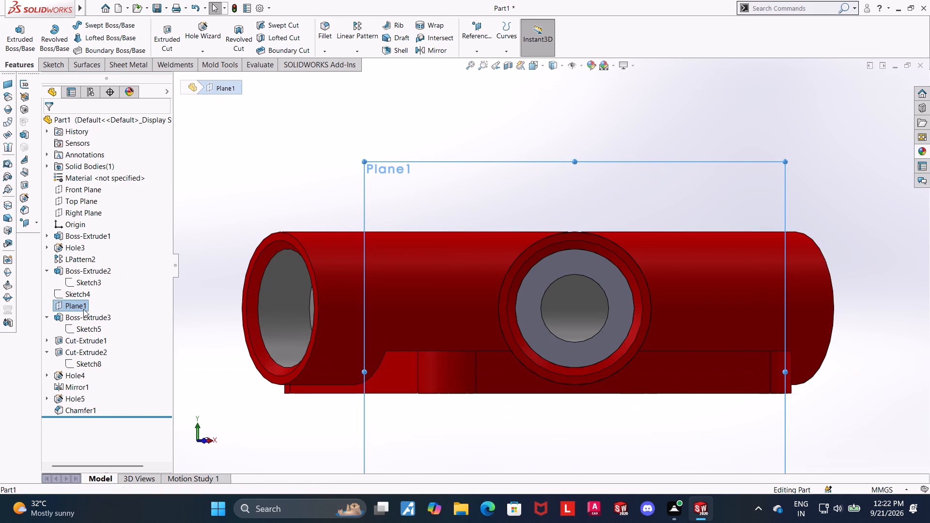
left_click(88, 294)
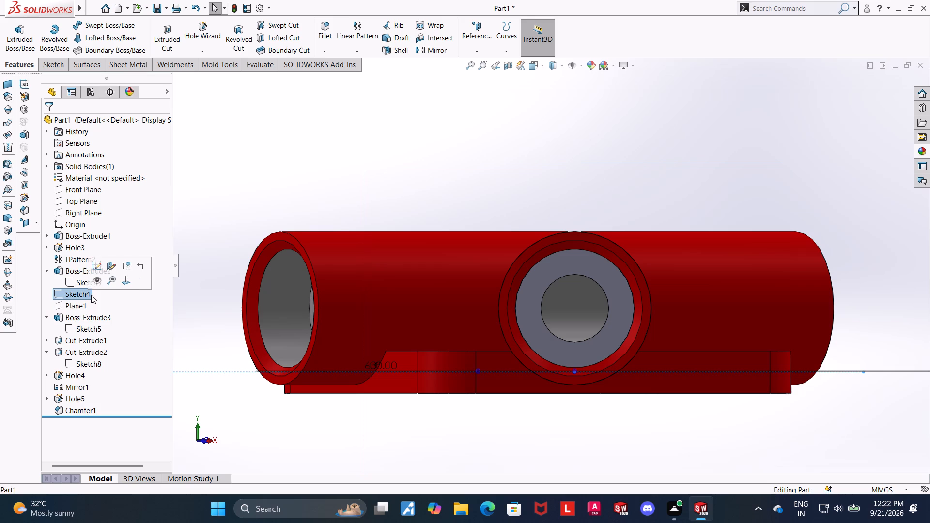
left_click(83, 302)
left_click(93, 288)
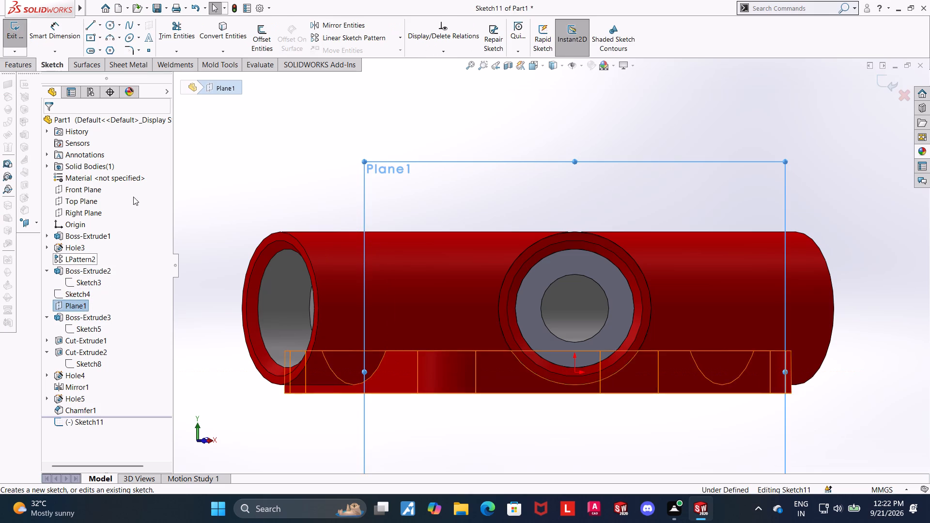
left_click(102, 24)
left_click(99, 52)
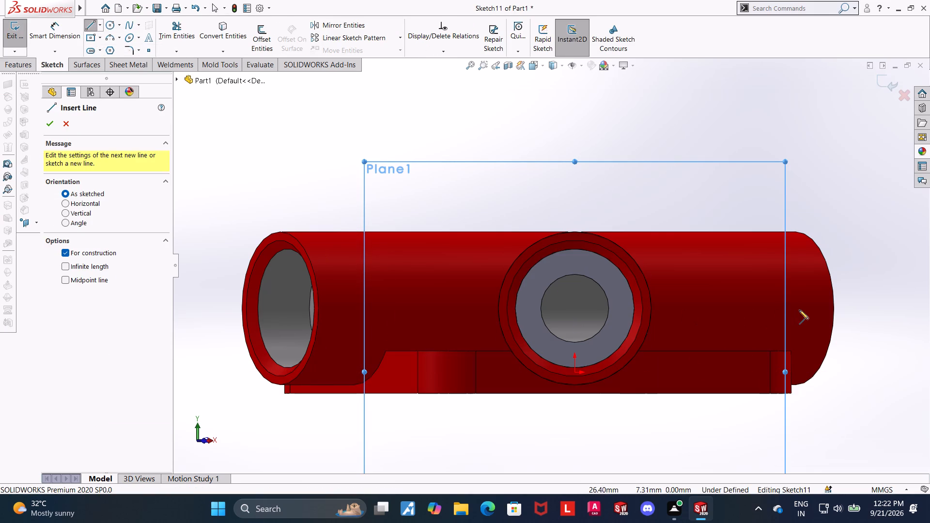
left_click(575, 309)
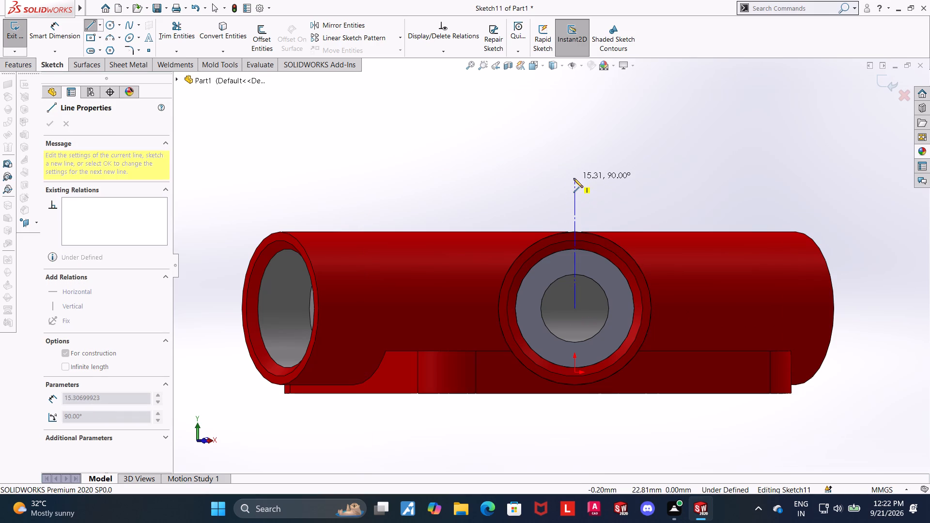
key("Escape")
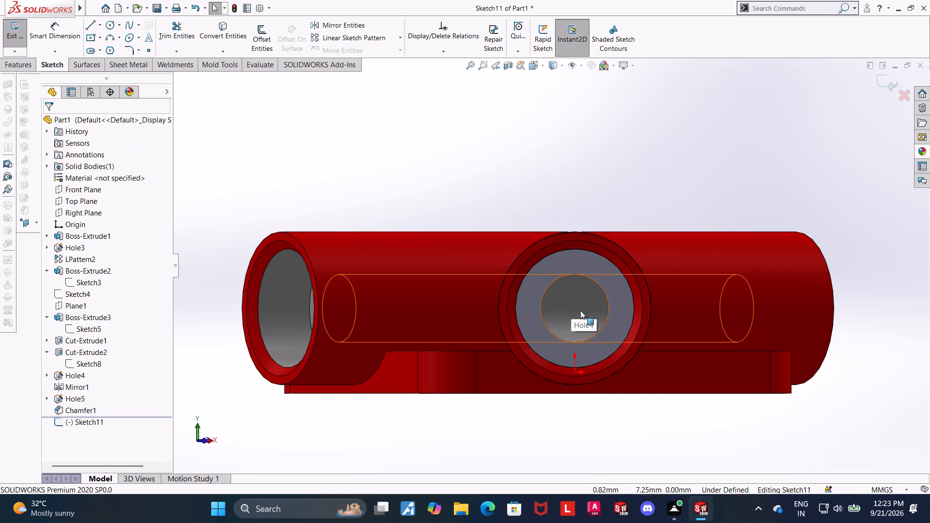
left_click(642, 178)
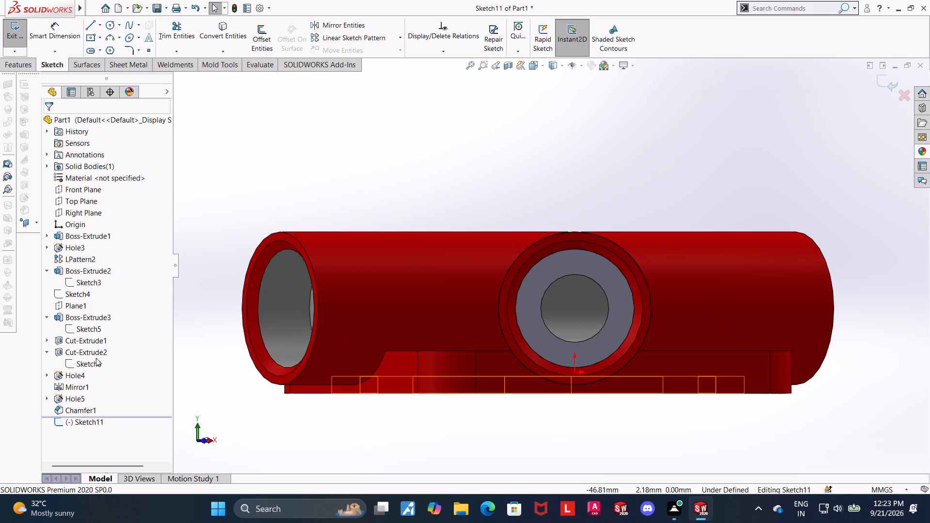
Show Plane1 while working in the sketch.
left_click(77, 303)
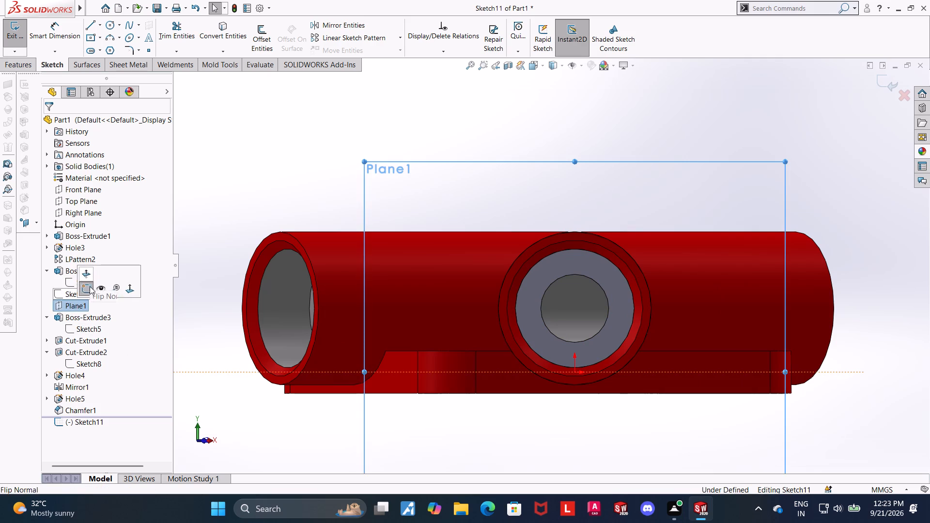
left_click(96, 290)
left_click(274, 207)
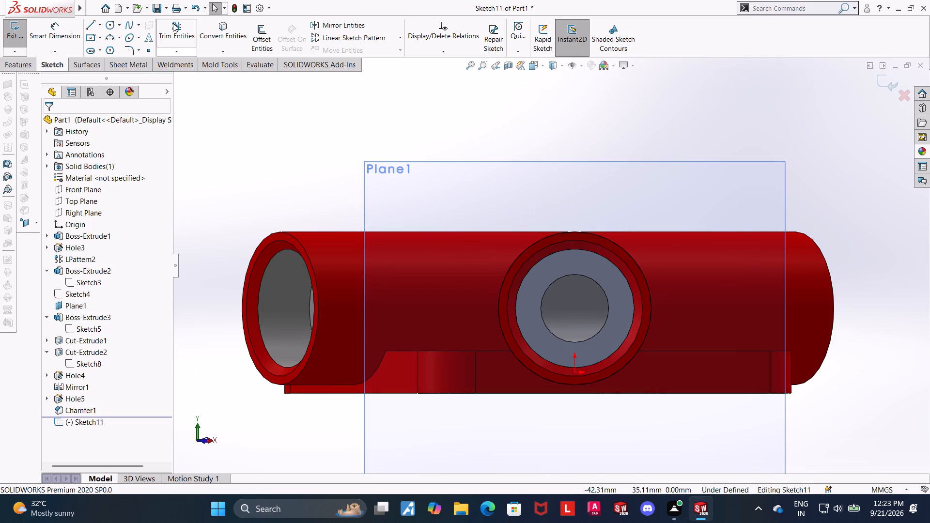
Convert the outer circular edge of the branch cylinder's end face into the Plane1 sketch.
left_click(109, 27)
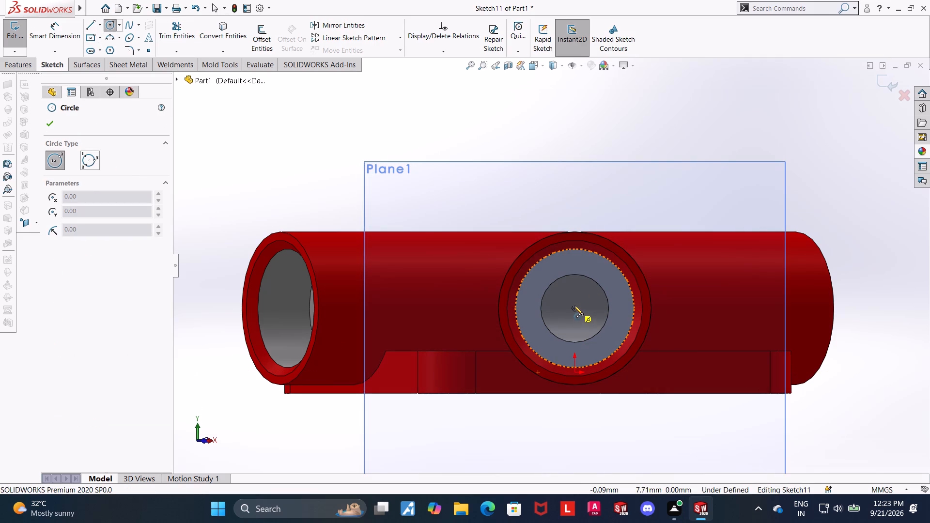
key("Escape")
left_click(214, 38)
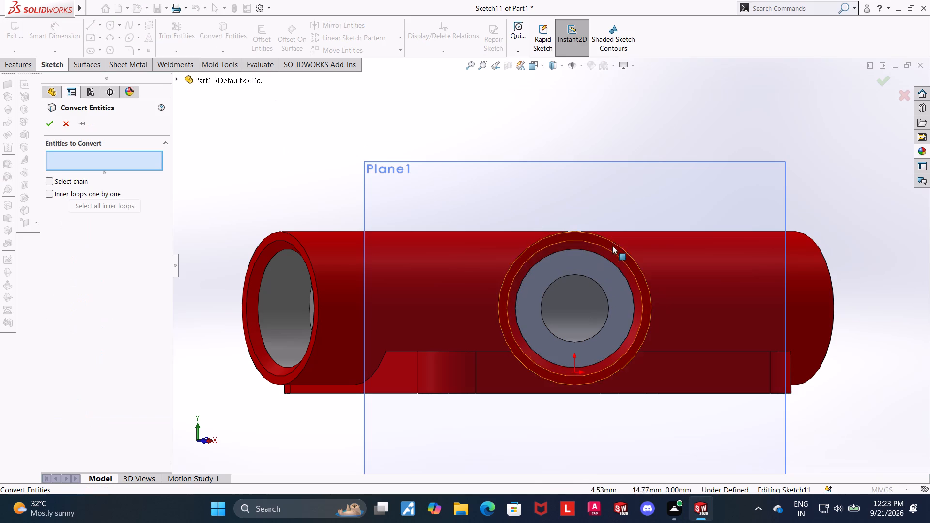
left_click(611, 242)
left_click(50, 126)
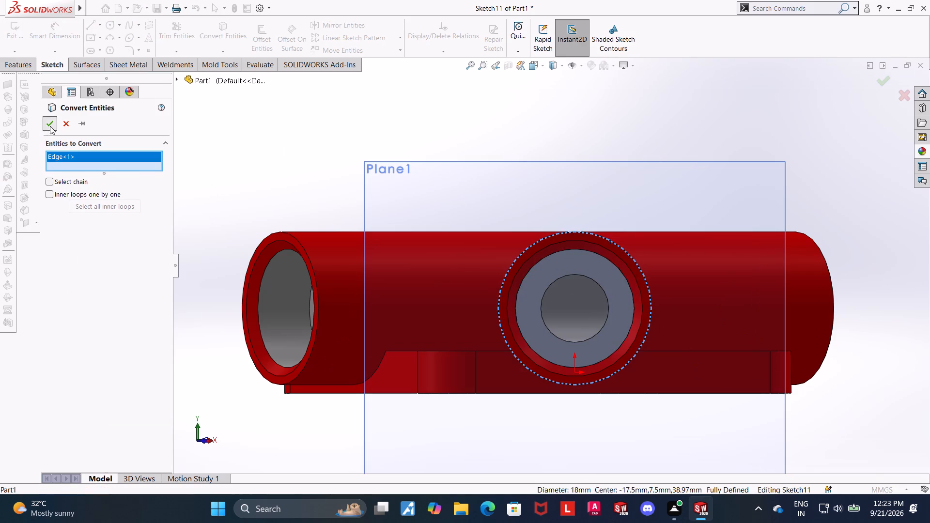
key("Escape")
key("Escape")
Sketch a circle concentric with the converted edge around the branch cylinder and dimension its diameter to 21 mm.
scroll(724, 286, "up", 2)
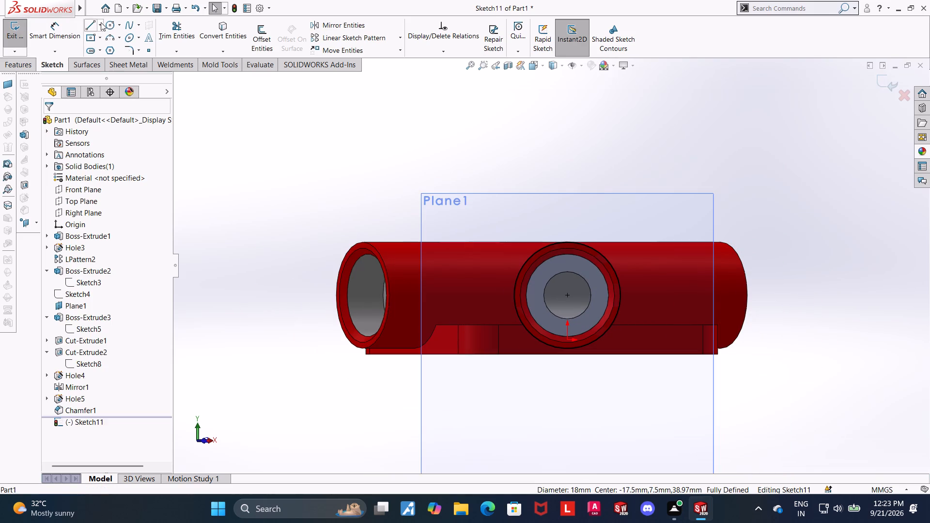
left_click(106, 27)
left_click(568, 294)
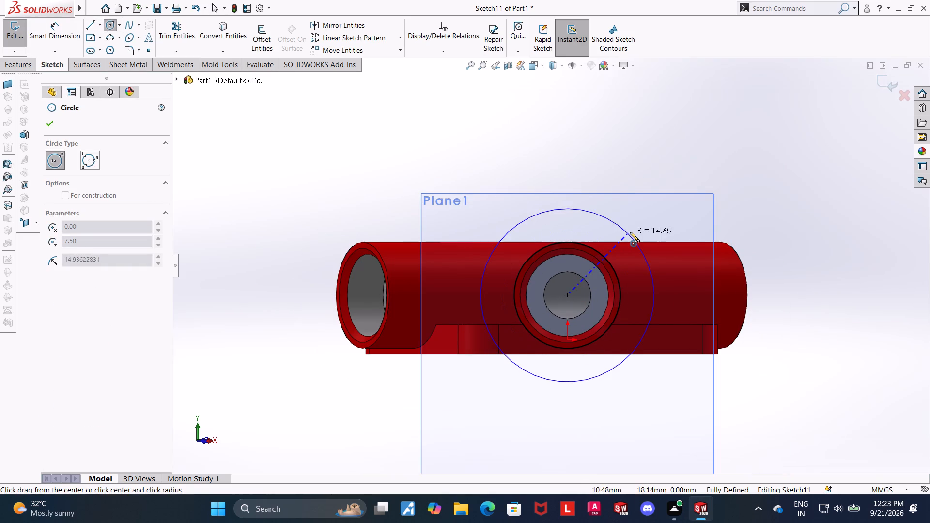
left_click(630, 232)
key("Escape")
key("Escape")
left_click(44, 31)
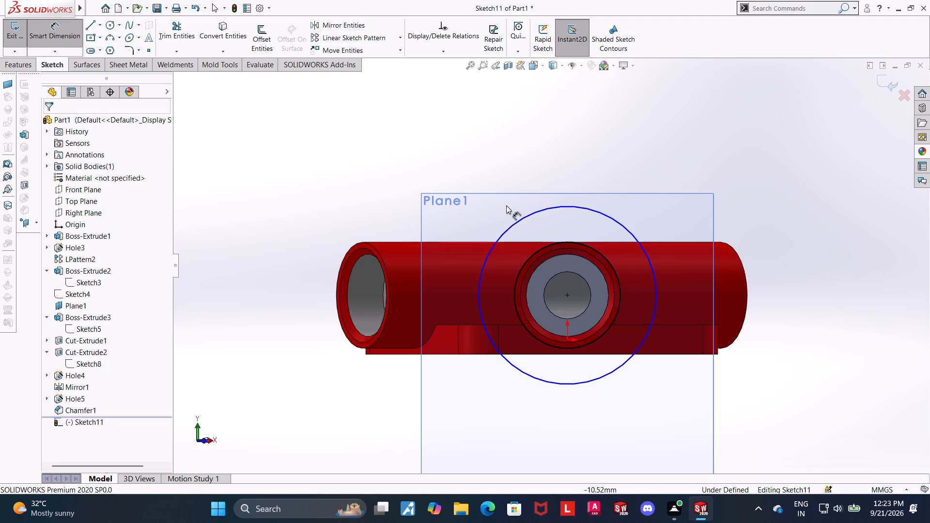
left_click(523, 216)
left_click(516, 167)
type("21")
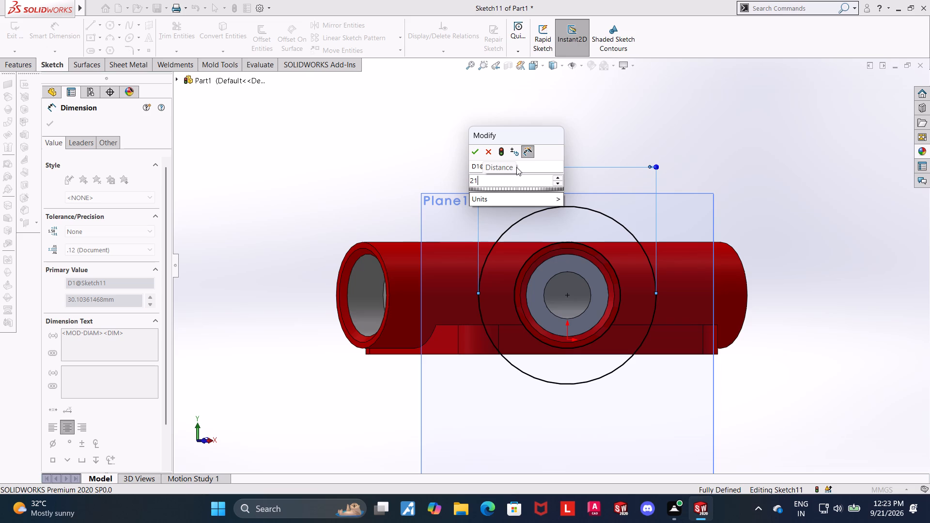
key("Return")
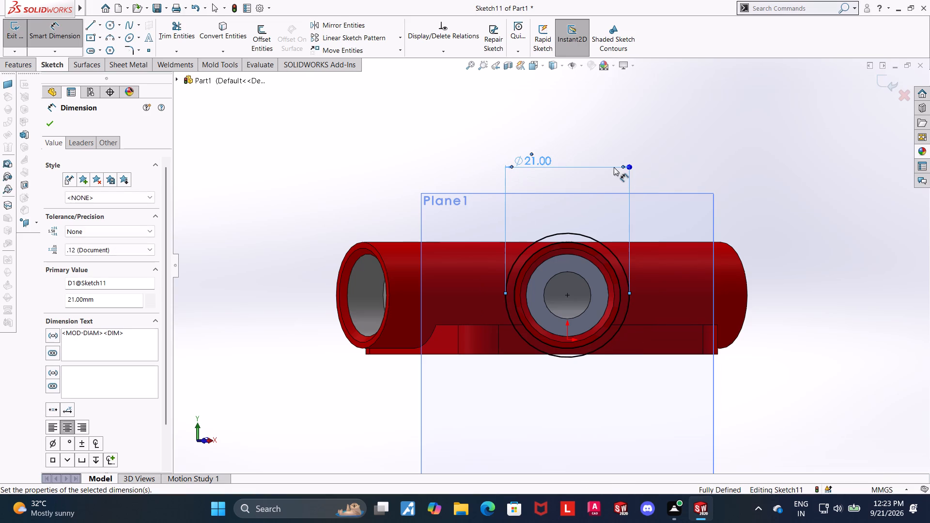
scroll(539, 175, "down", 2)
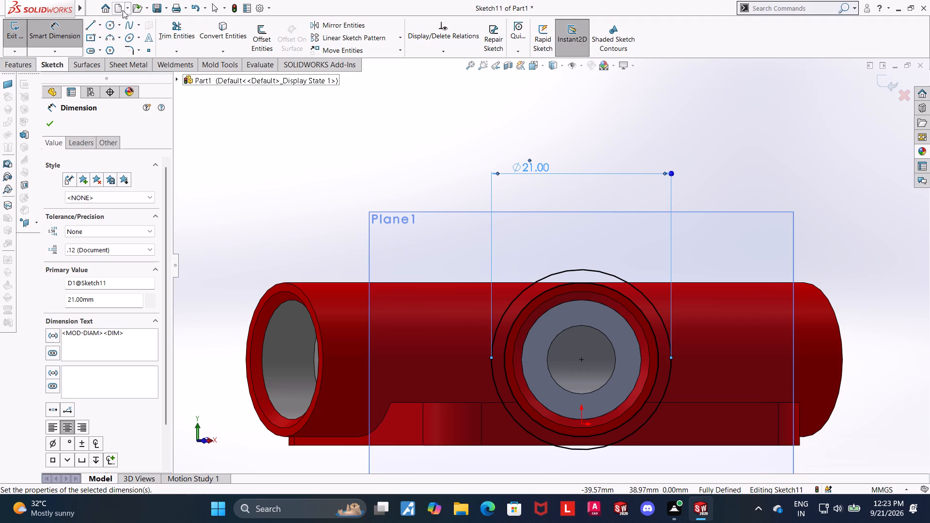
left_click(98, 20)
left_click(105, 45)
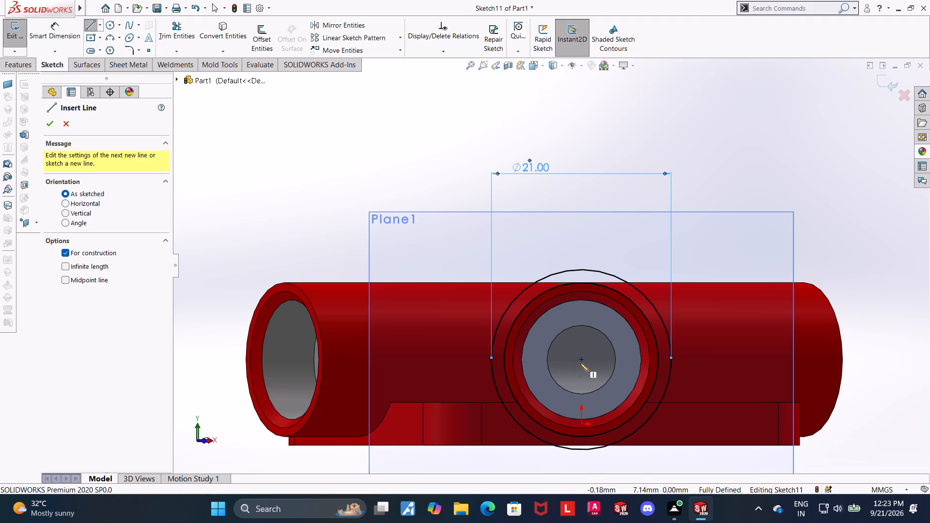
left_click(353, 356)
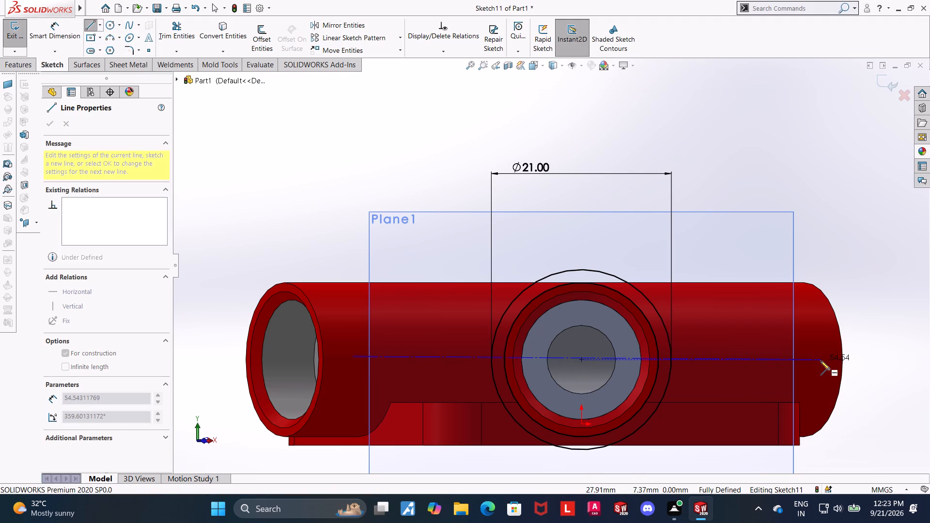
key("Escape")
Sketch a horizontal construction centreline about 50 mm long through the centre of the 21 mm circle.
left_click(103, 26)
left_click(107, 48)
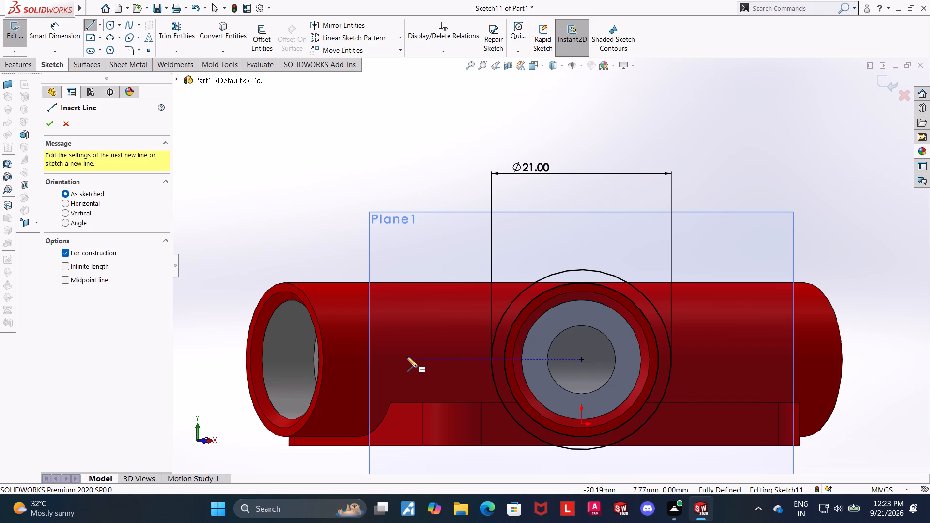
left_click(382, 358)
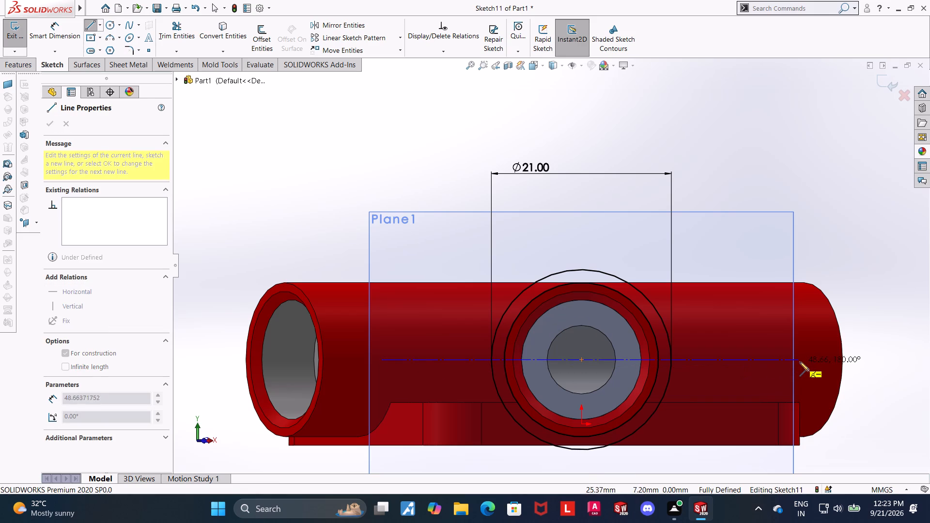
left_click(810, 360)
key("Escape")
key("Escape")
key("Escape")
Sketch a circle centred on the centreline, outside the 21 mm circle on its -X side, and dimension its diameter to 3.5 mm.
left_click(107, 23)
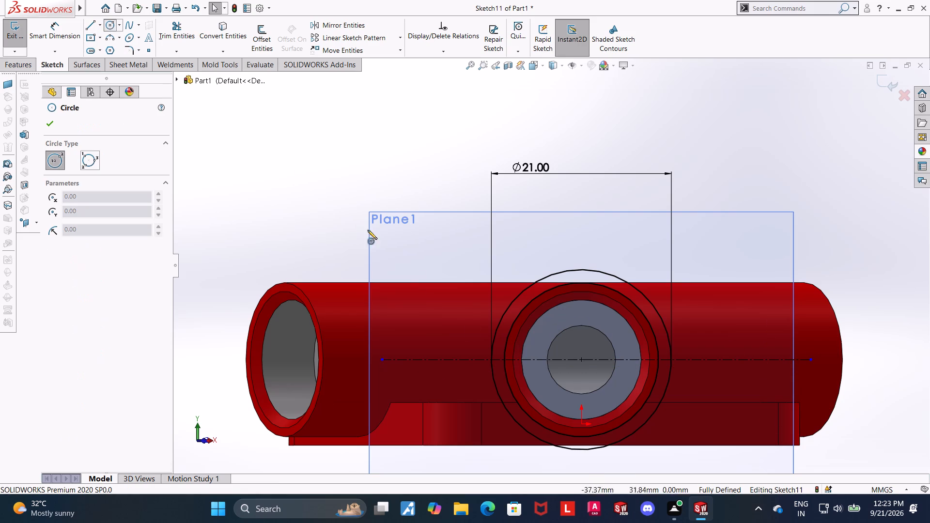
left_click(422, 359)
left_click(442, 345)
key("Escape")
key("Escape")
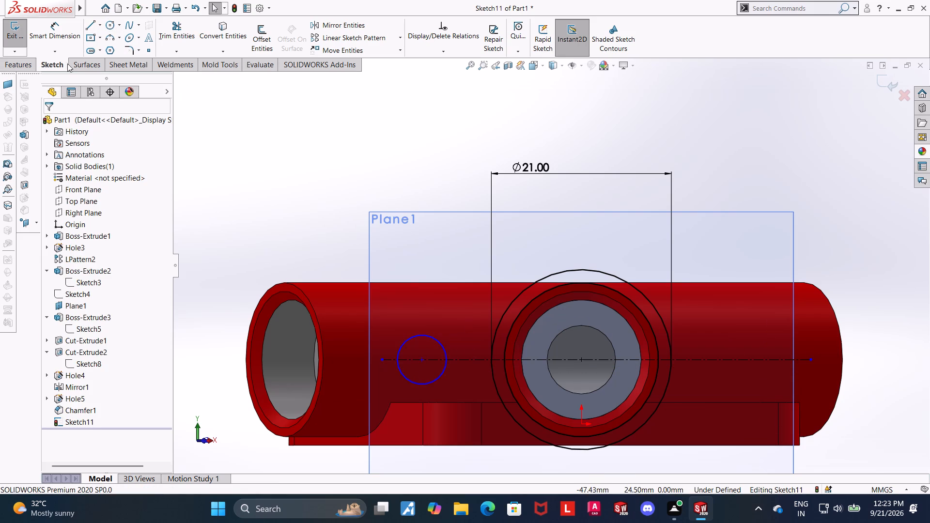
left_click(53, 31)
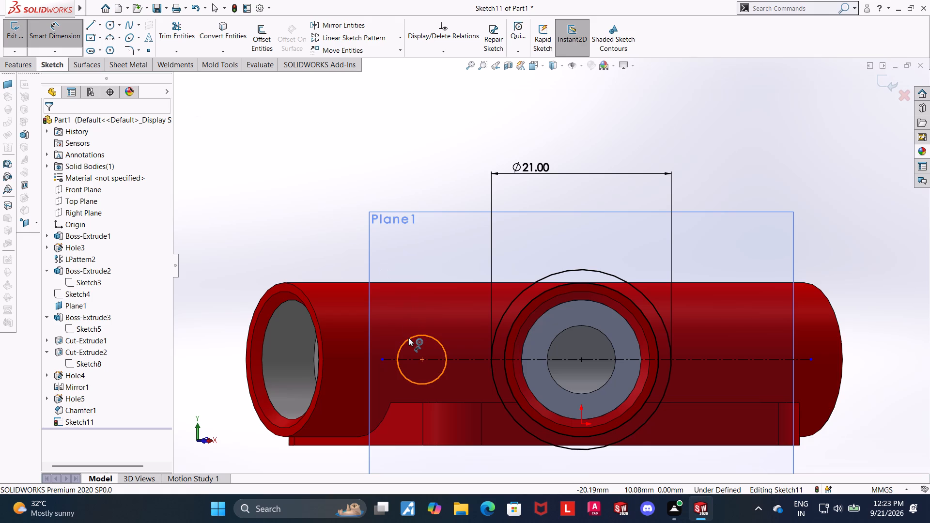
left_click(408, 338)
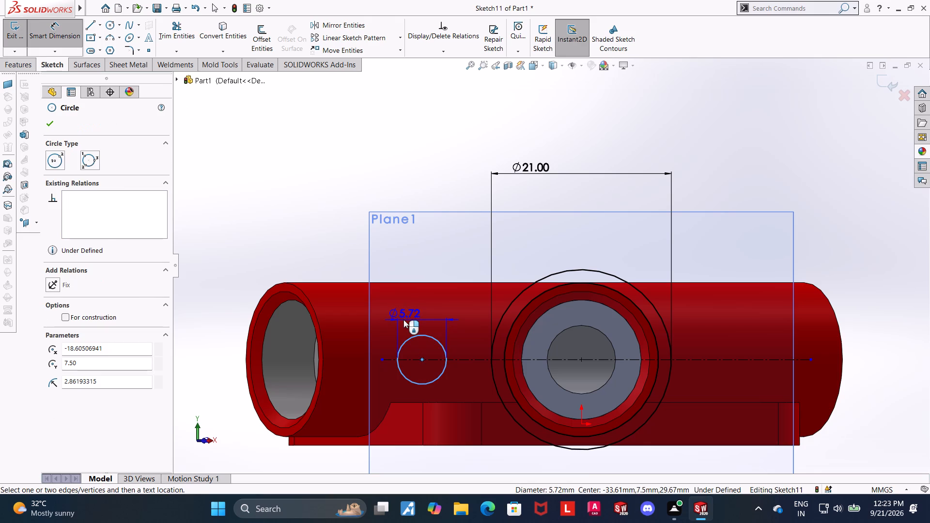
left_click(403, 320)
type("3.5")
key("Return")
key("Escape")
key("Escape")
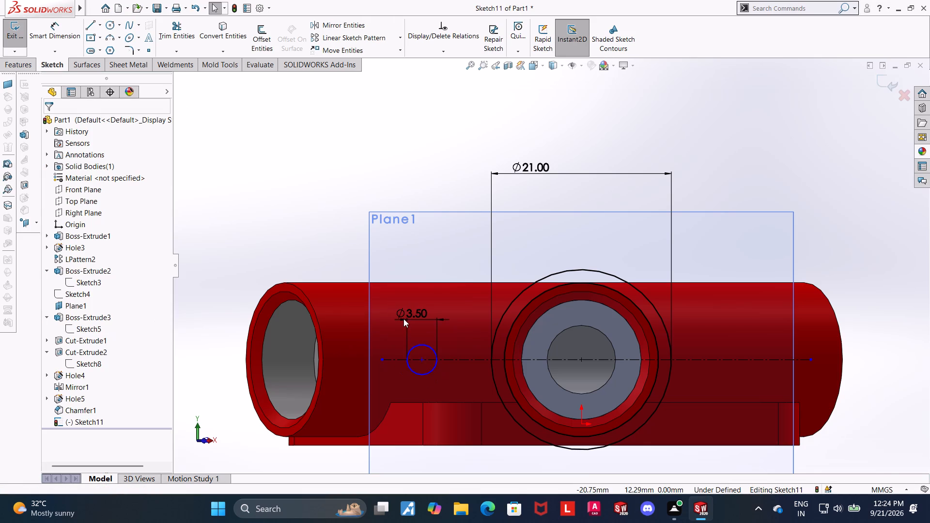
Sketch a circle concentric with the 3.5 mm circle and dimension its diameter to 8 mm.
left_click(104, 25)
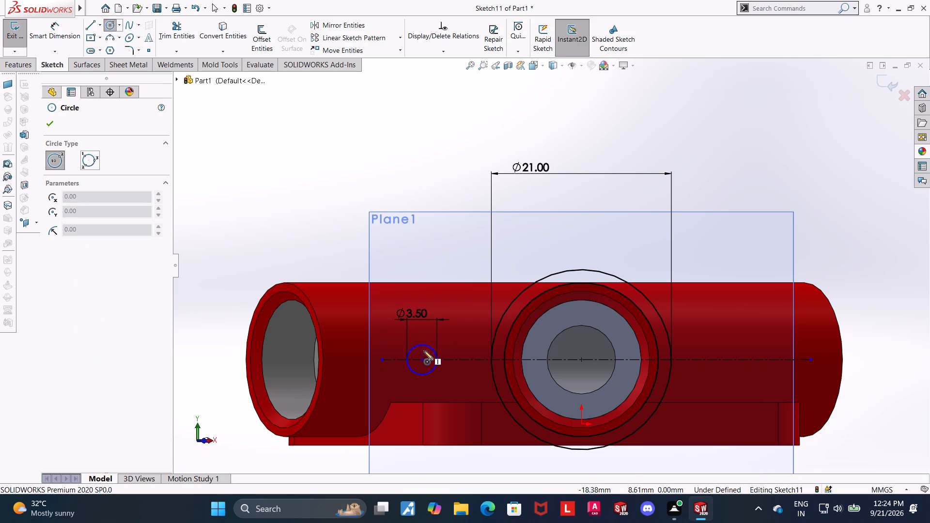
left_click(422, 358)
left_click(439, 296)
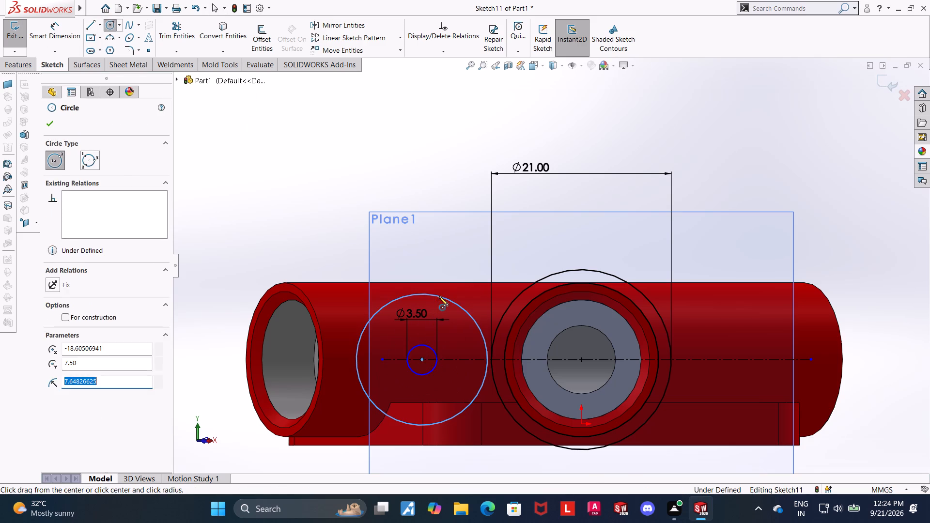
key("Escape")
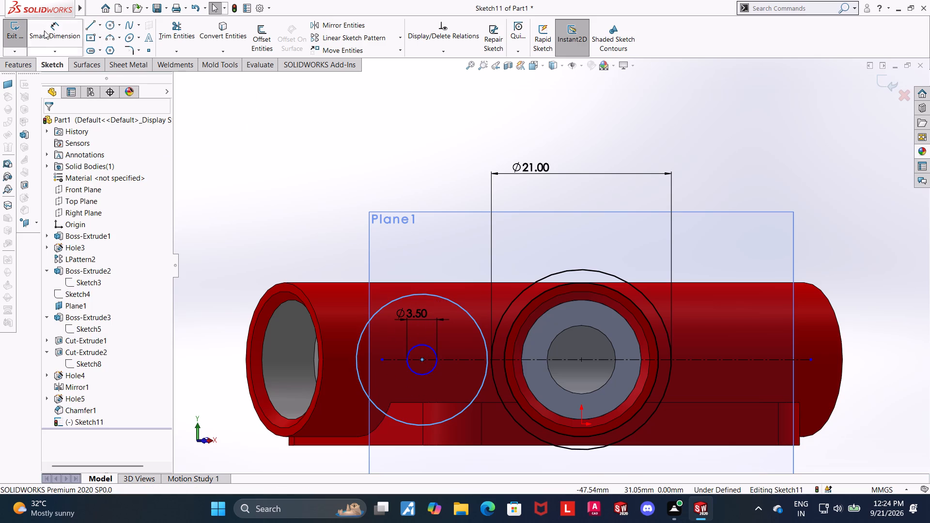
left_click(44, 31)
left_click(402, 296)
left_click(391, 281)
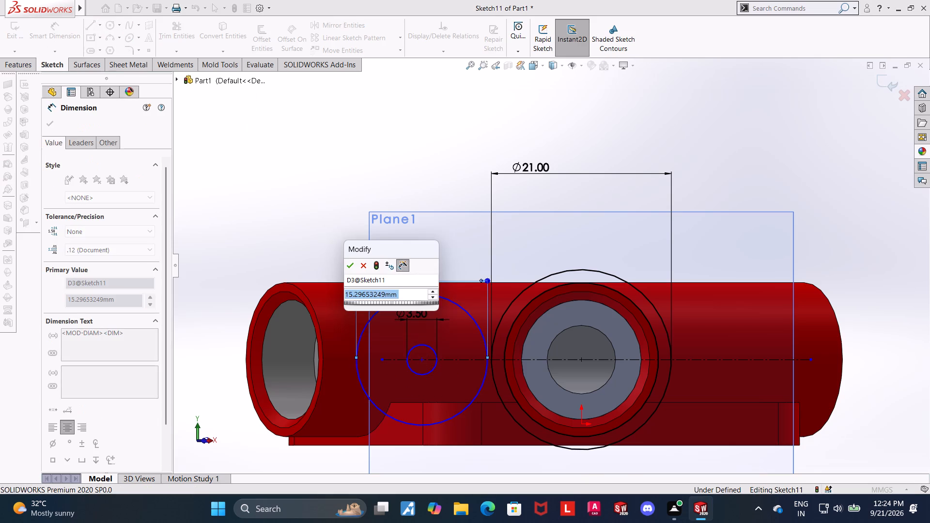
key("8")
key("Return")
key("Escape")
key("Escape")
Sketch a sloping line about 18 mm long from the upper part of the 8 mm circle to the 21 mm circle.
scroll(494, 338, "down", 1)
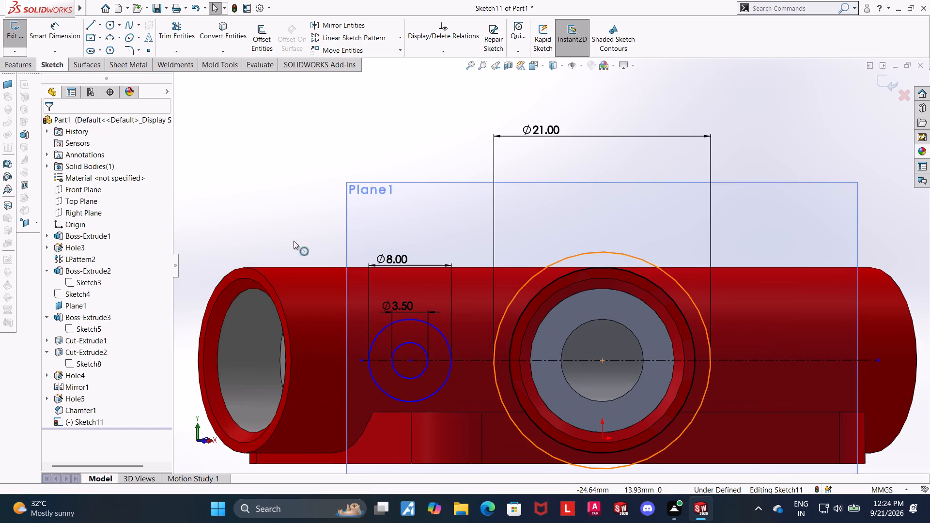
left_click(91, 24)
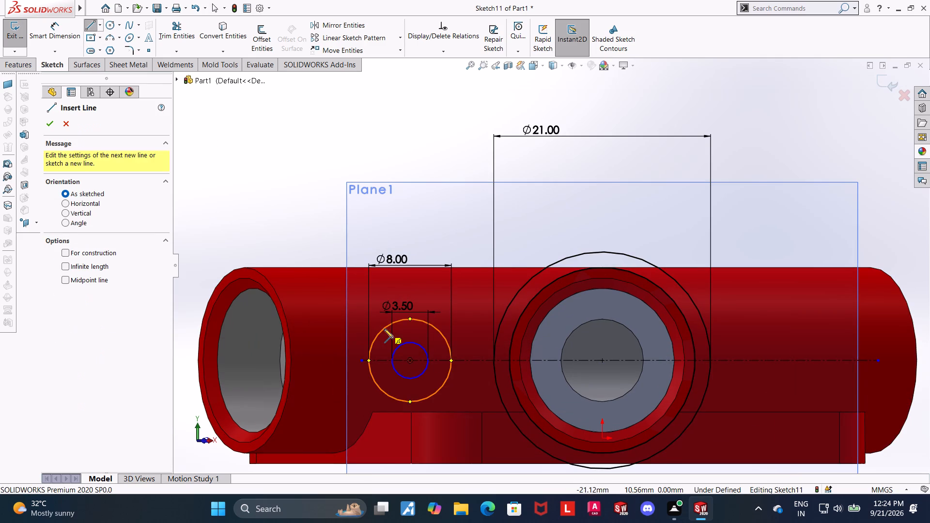
left_click(383, 329)
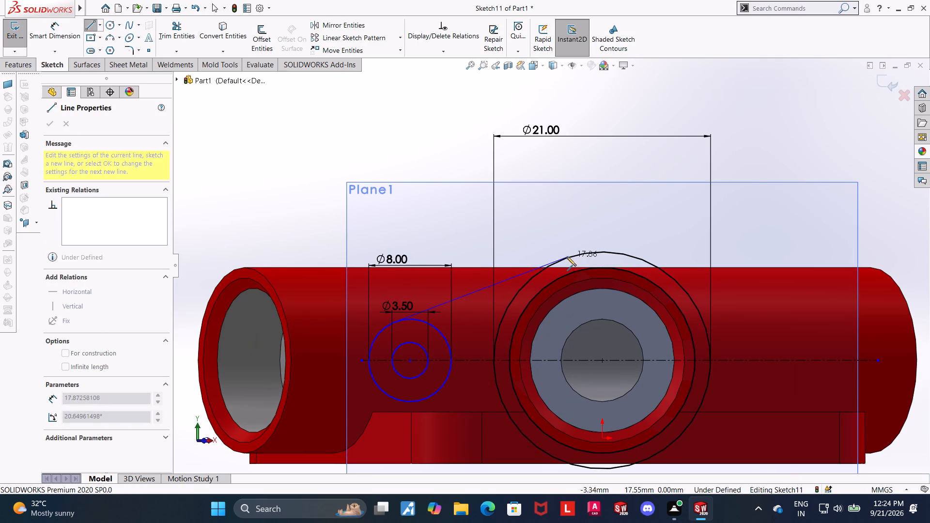
scroll(565, 257, "down", 1, "ctrl")
left_click(566, 257, "ctrl")
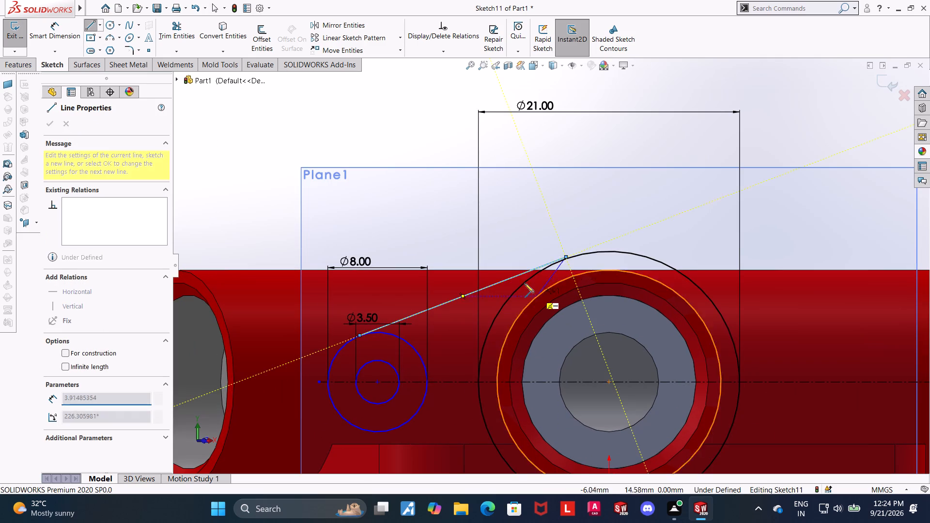
key("Escape")
key("Escape")
key("Escape")
Make the sloping line tangent to the 21 mm circle.
left_click(583, 255)
left_click(558, 259, "ctrl")
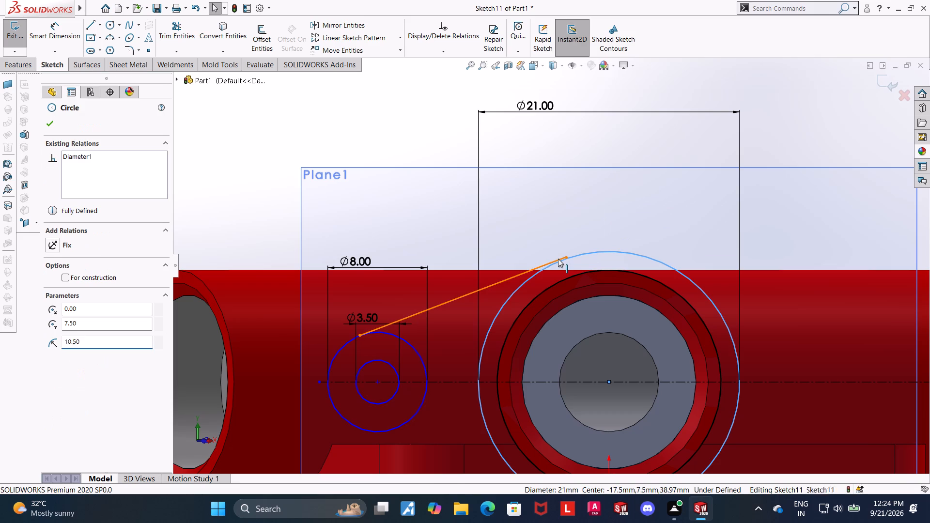
left_click(51, 296)
key("Escape")
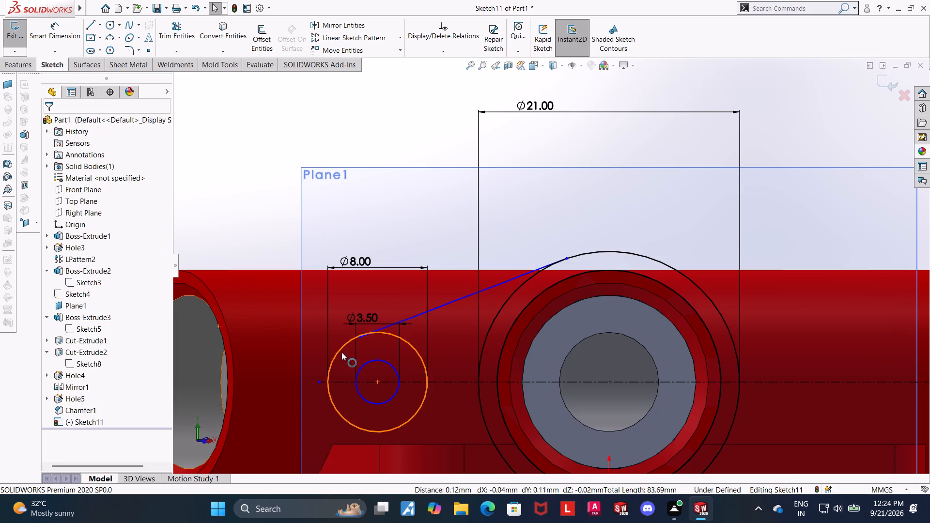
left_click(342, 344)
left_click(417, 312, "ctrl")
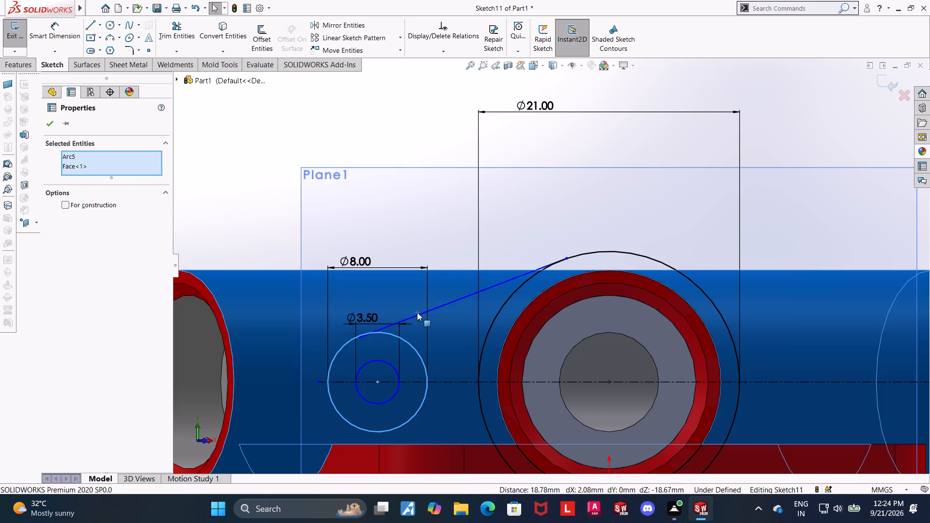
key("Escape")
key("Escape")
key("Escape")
Make the sloping line tangent to the 8 mm circle.
left_click(432, 311)
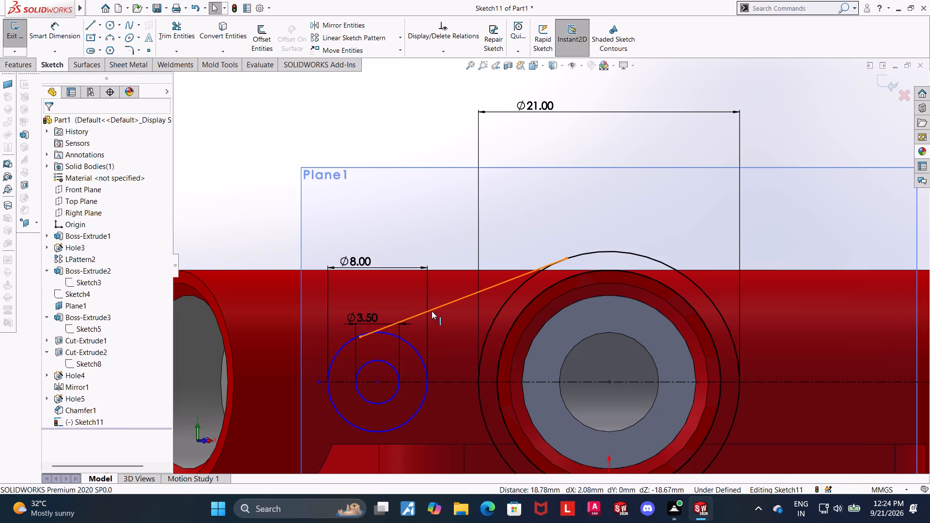
left_click(343, 345, "ctrl")
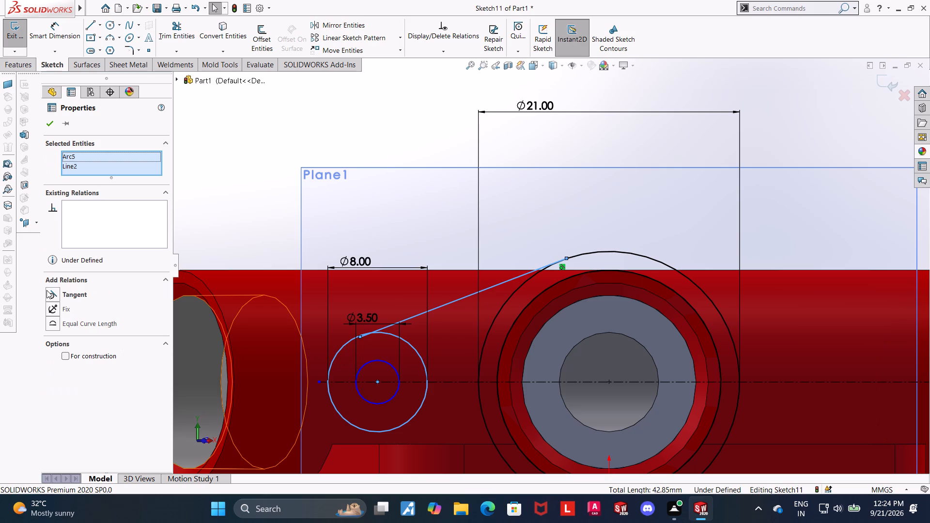
left_click(46, 290)
left_click(45, 122)
key("Escape")
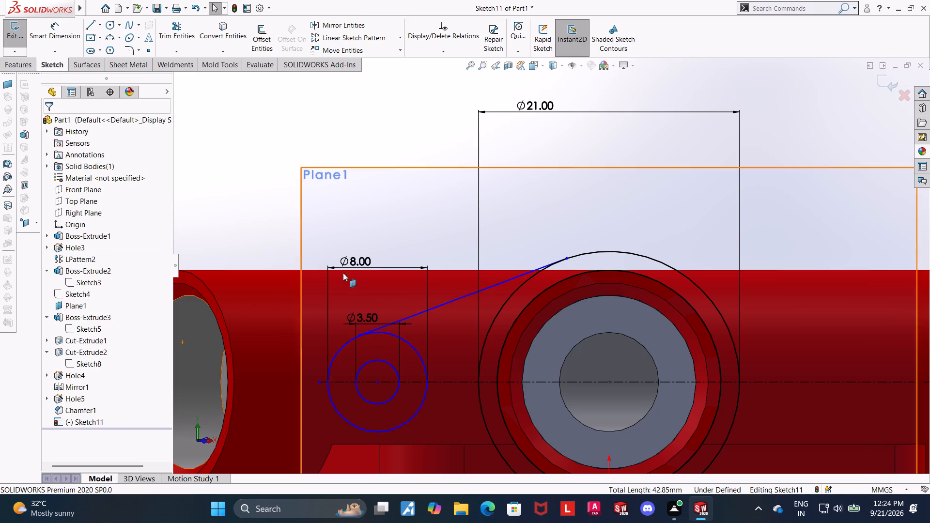
key("Escape")
Mirror the tangent line about the horizontal centreline so both sides of the lug are outlined.
scroll(476, 319, "up", 2)
scroll(517, 310, "down", 2)
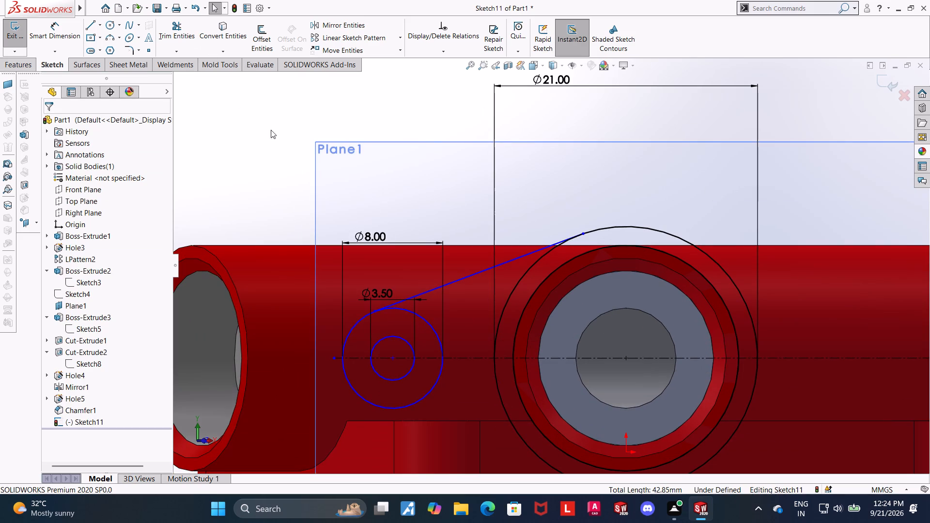
left_click(328, 28)
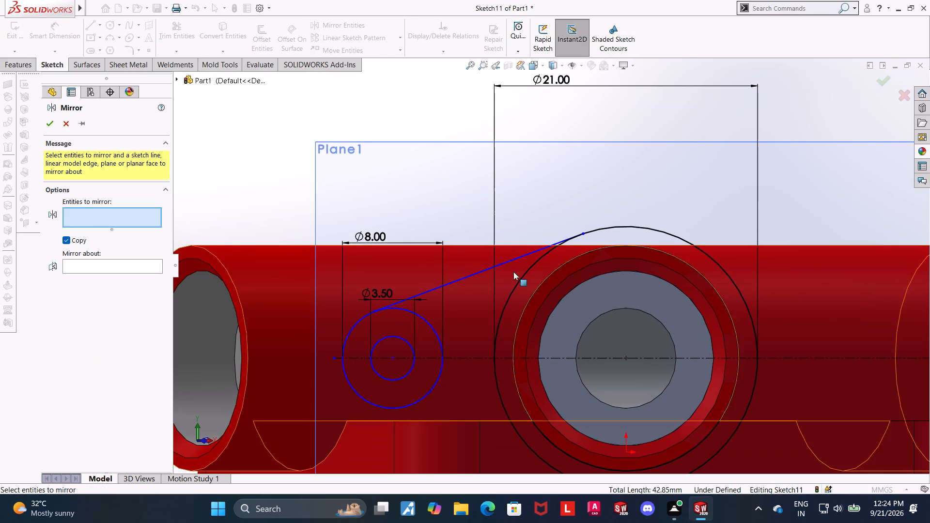
left_click(489, 267)
left_click(92, 265)
left_click(455, 357)
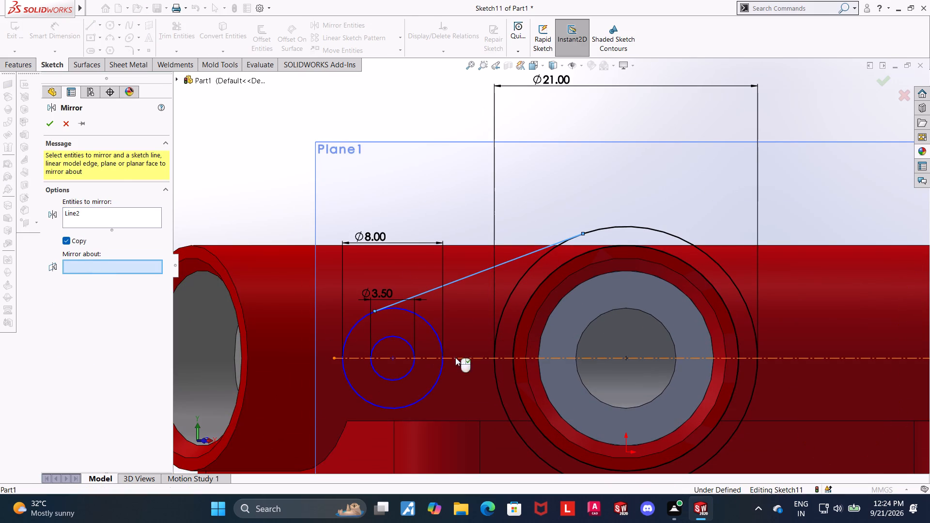
left_click(47, 128)
scroll(453, 278, "up", 4)
scroll(542, 329, "down", 1)
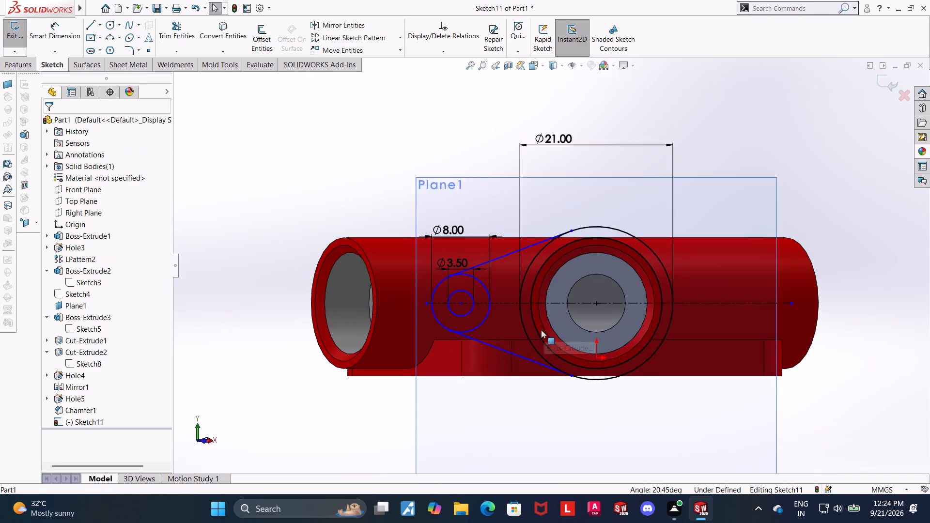
scroll(541, 330, "down", 1)
key("Escape")
key("Escape")
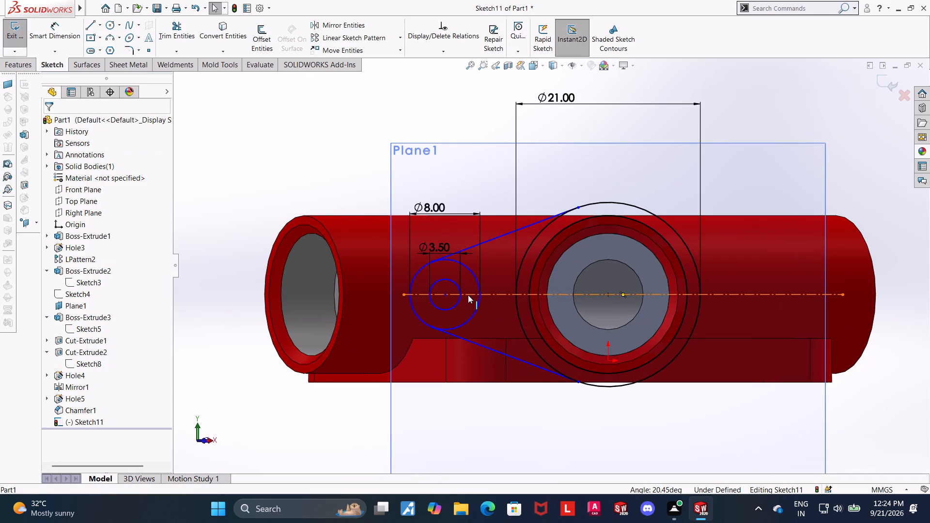
Trim away the inner part of the 8 mm circle between the two tangent lines, leaving the rounded outer end.
scroll(496, 317, "down", 1)
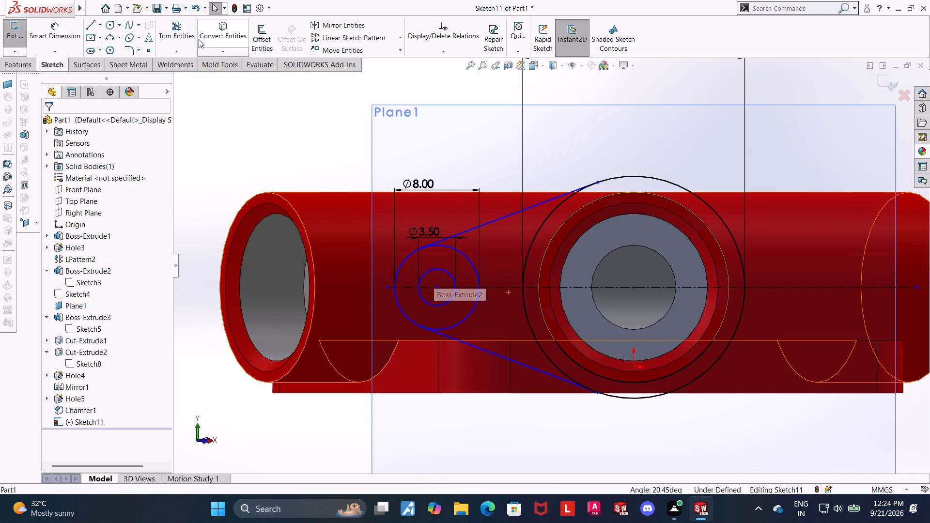
left_click(170, 41)
scroll(514, 257, "down", 2)
left_click_drag(453, 250, 445, 273)
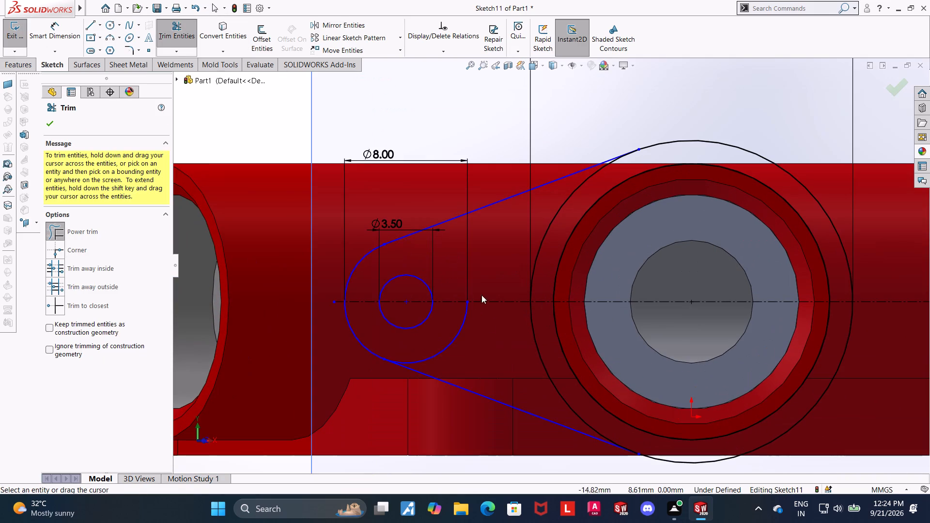
left_click_drag(480, 337, 435, 334)
key("Escape")
key("Escape")
key("Escape")
scroll(470, 259, "up", 1)
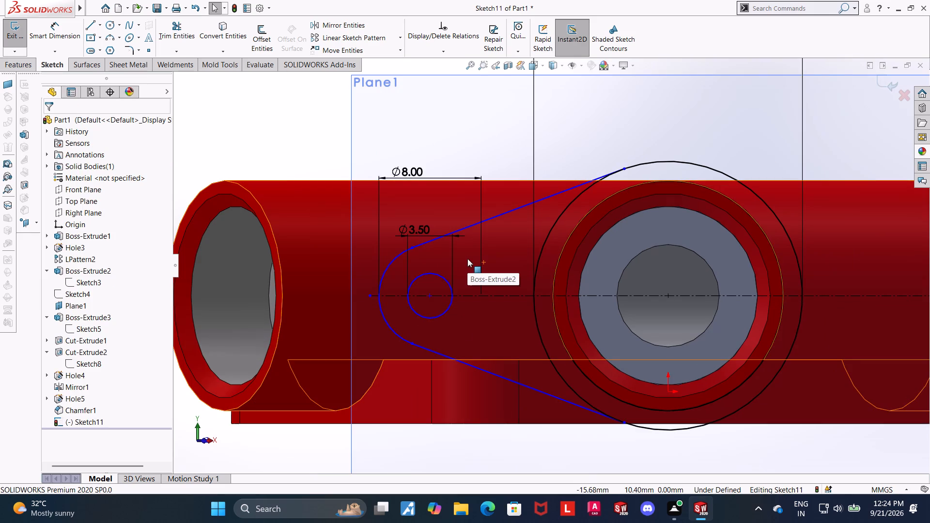
key("Escape")
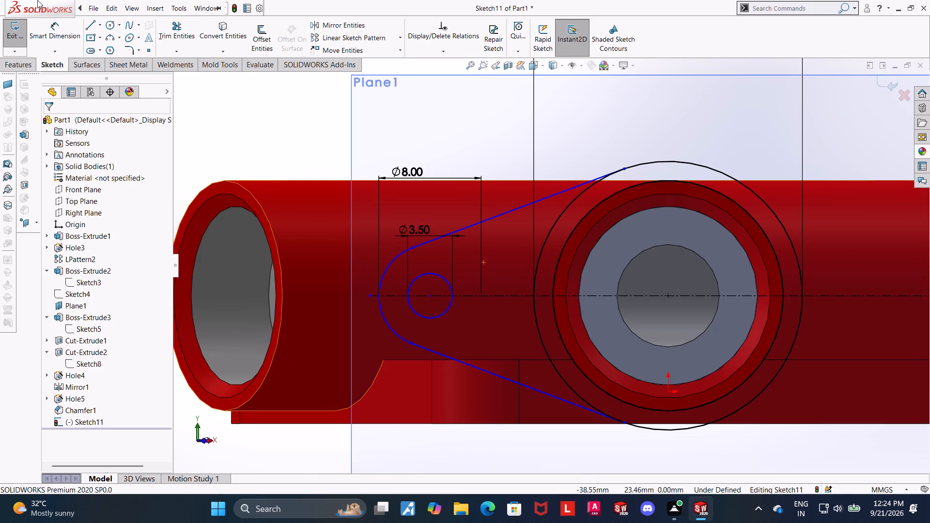
Dimension the lug's rounded outer end from the 21 mm circle's centre and set the distance to 38/2 mm.
left_click(49, 41)
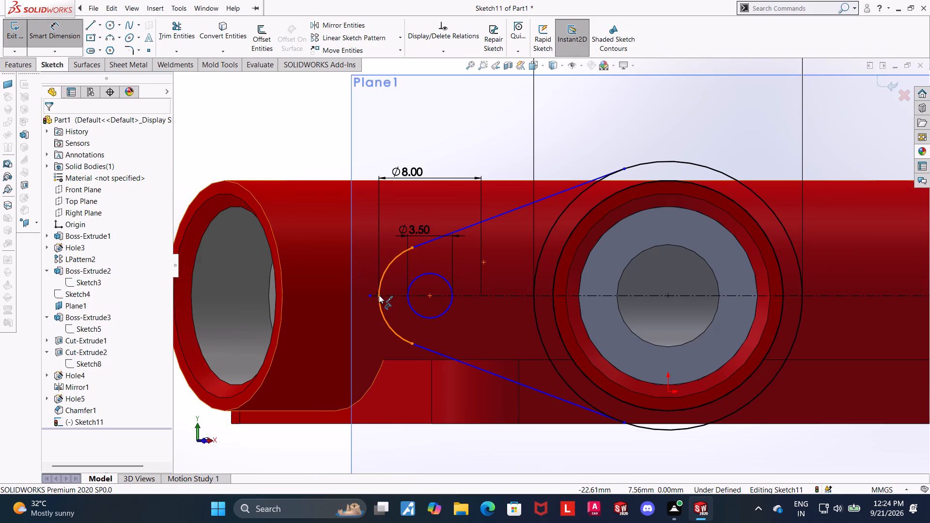
left_click(379, 295)
left_click(667, 297)
scroll(631, 318, "up", 4)
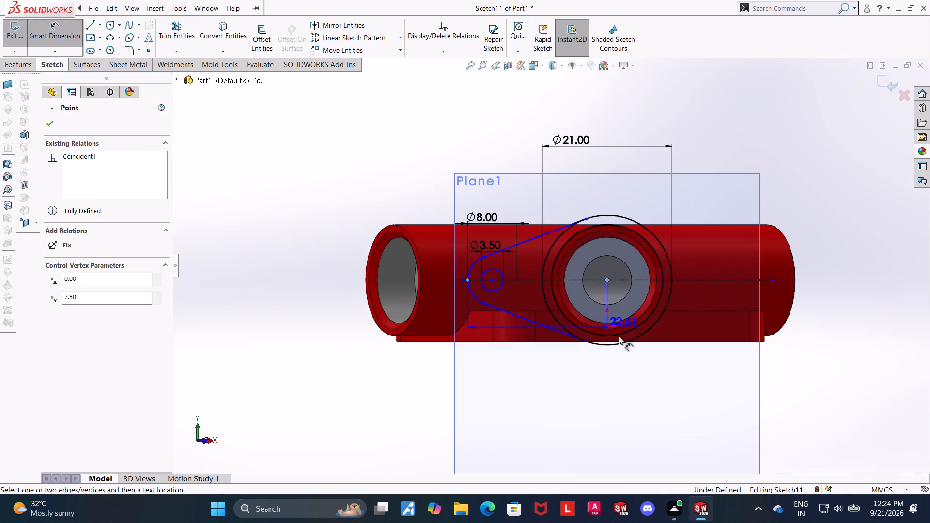
left_click(544, 364)
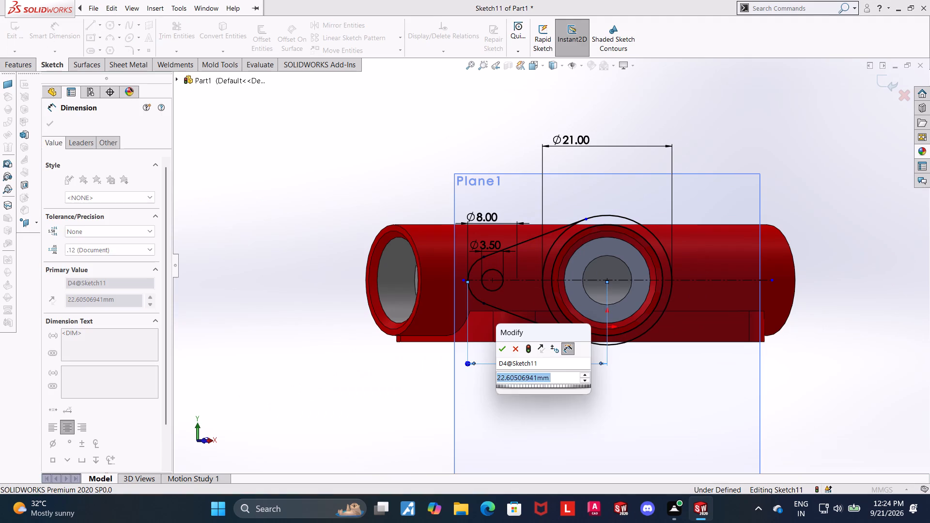
key("3")
type("8/2")
key("Return")
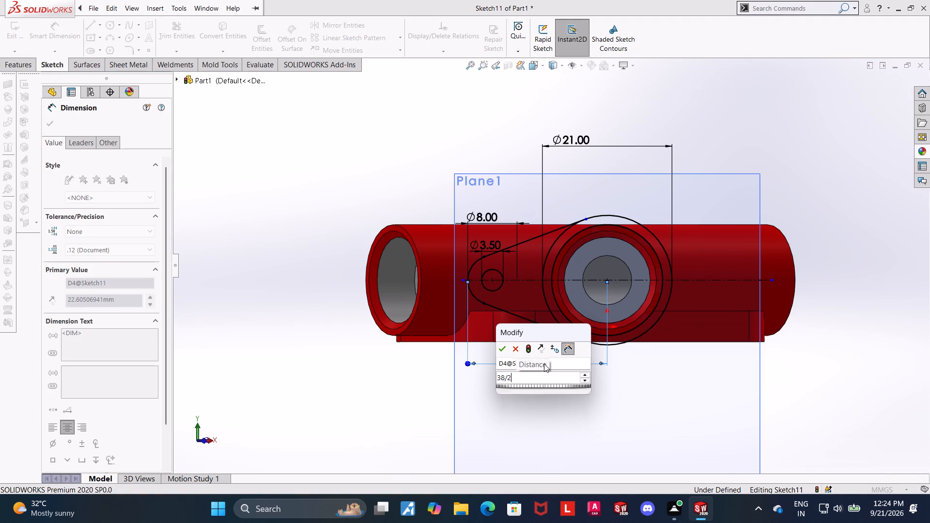
key("Escape")
key("Escape")
Trim off the ends of both tangent lines that overshoot the lug's rounded outer end.
scroll(557, 288, "down", 8)
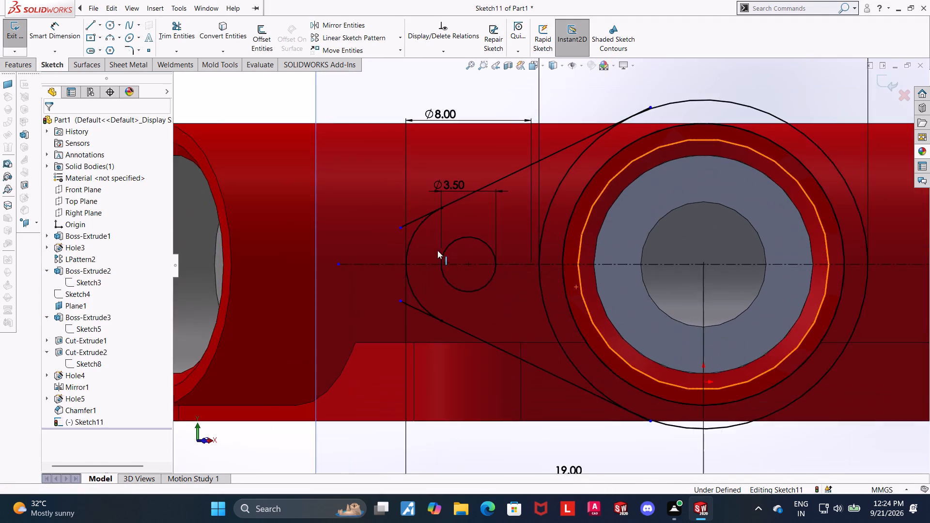
key("Escape")
left_click(185, 26)
scroll(326, 178, "down", 2)
left_click_drag(388, 224, 399, 193)
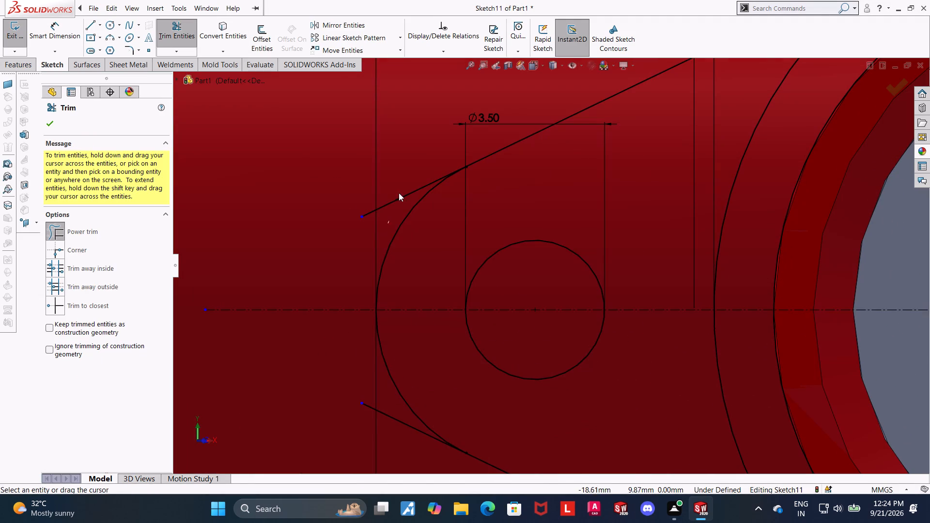
left_click_drag(399, 193, 411, 149)
left_click_drag(396, 440, 392, 388)
scroll(391, 402, "up", 6)
scroll(439, 400, "up", 4)
key("Escape")
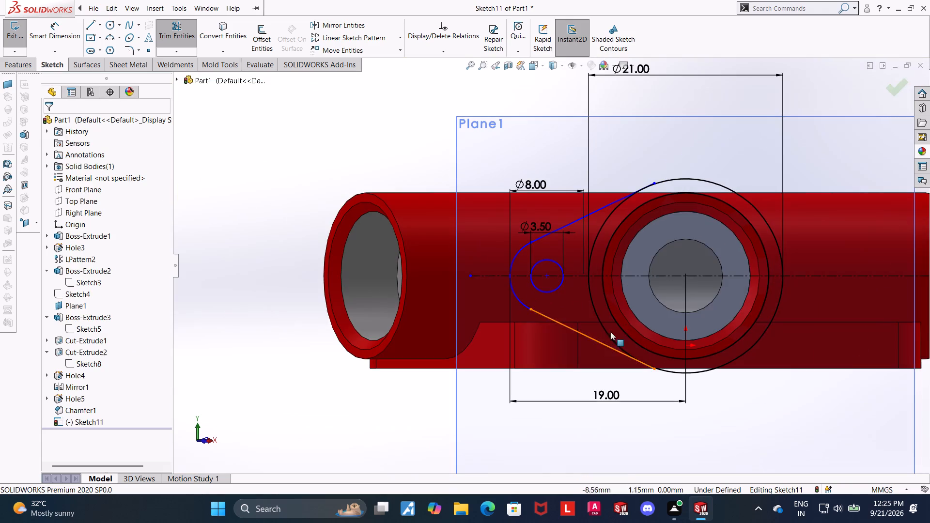
key("Escape")
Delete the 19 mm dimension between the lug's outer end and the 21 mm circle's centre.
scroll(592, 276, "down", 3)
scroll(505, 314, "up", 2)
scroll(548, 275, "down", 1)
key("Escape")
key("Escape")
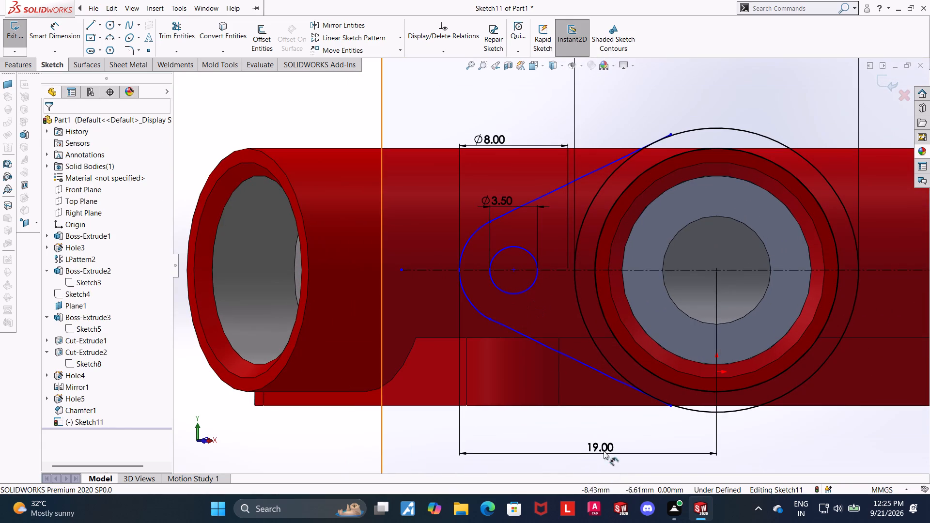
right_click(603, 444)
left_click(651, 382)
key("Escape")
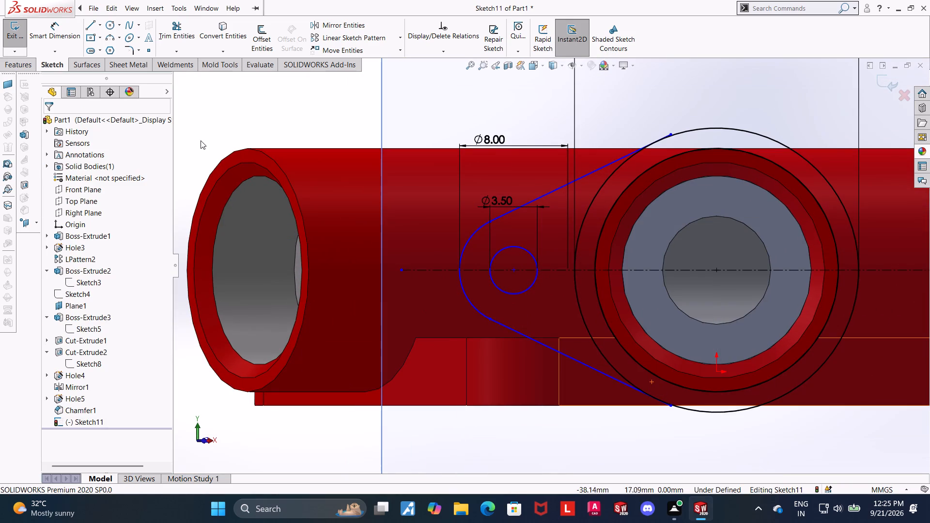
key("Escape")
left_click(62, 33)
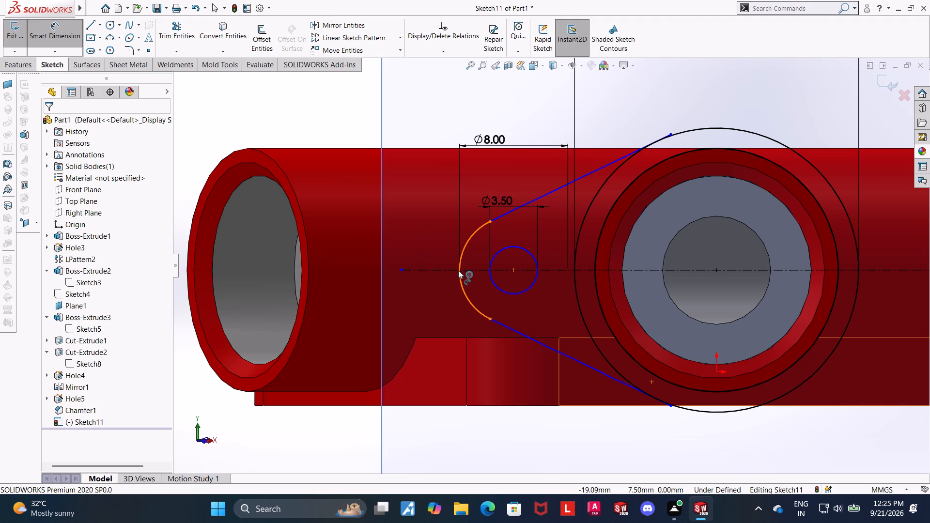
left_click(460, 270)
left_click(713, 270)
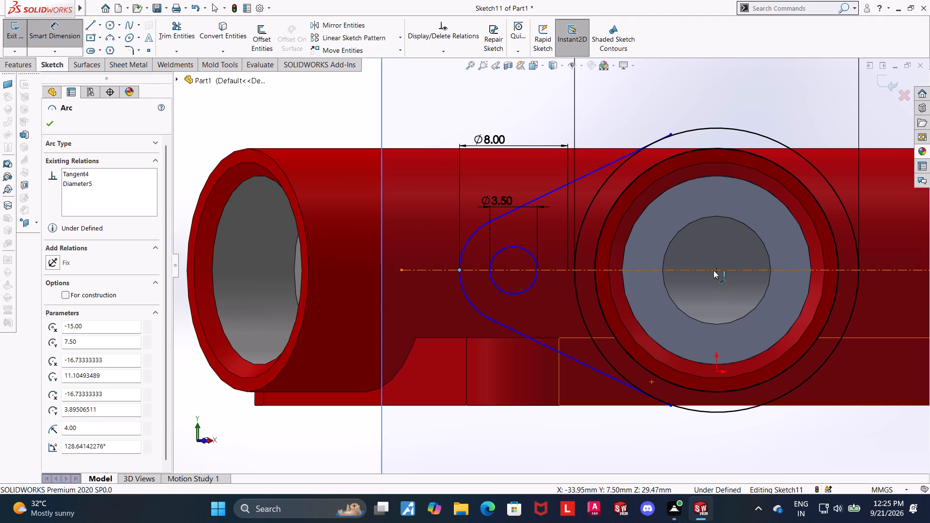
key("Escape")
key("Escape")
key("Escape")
Dimension the lug's rounded outer end from the 21 mm circle's centre again at 19 mm.
left_click(53, 30)
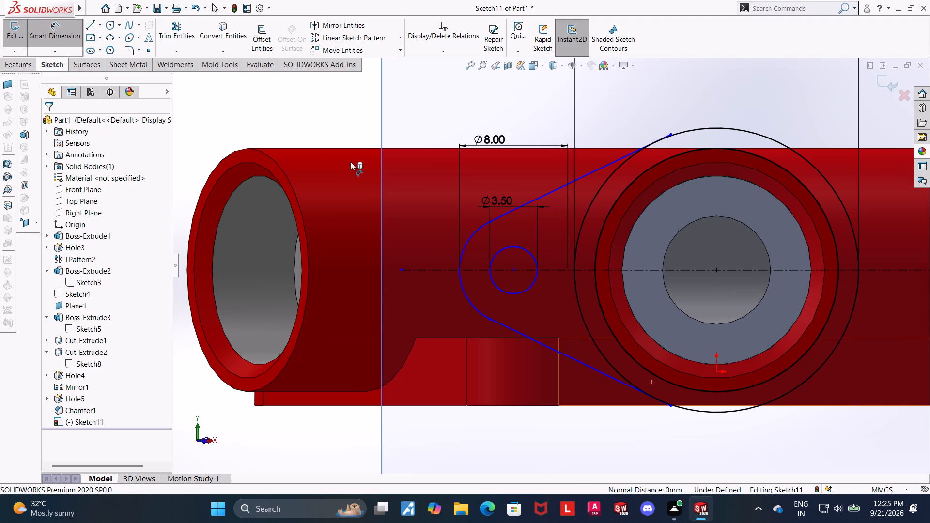
left_click(460, 269)
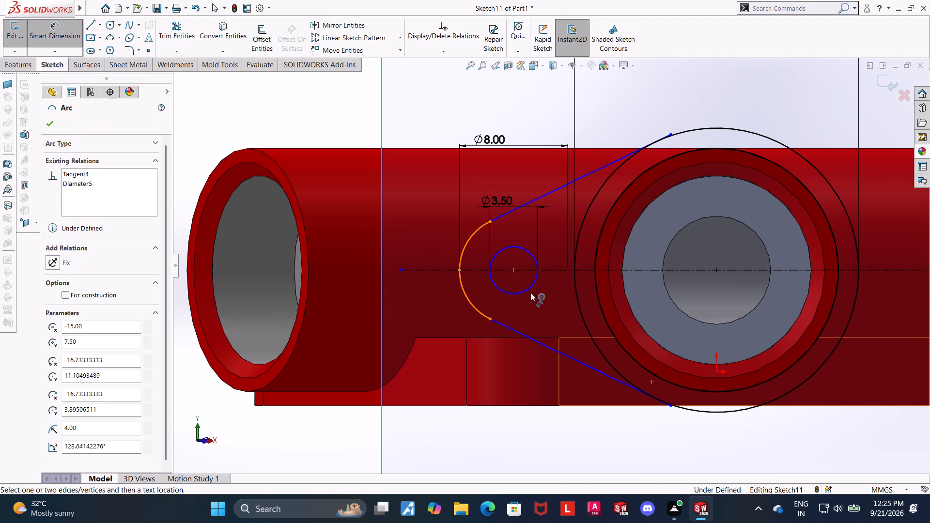
left_click(716, 270)
left_click(563, 441)
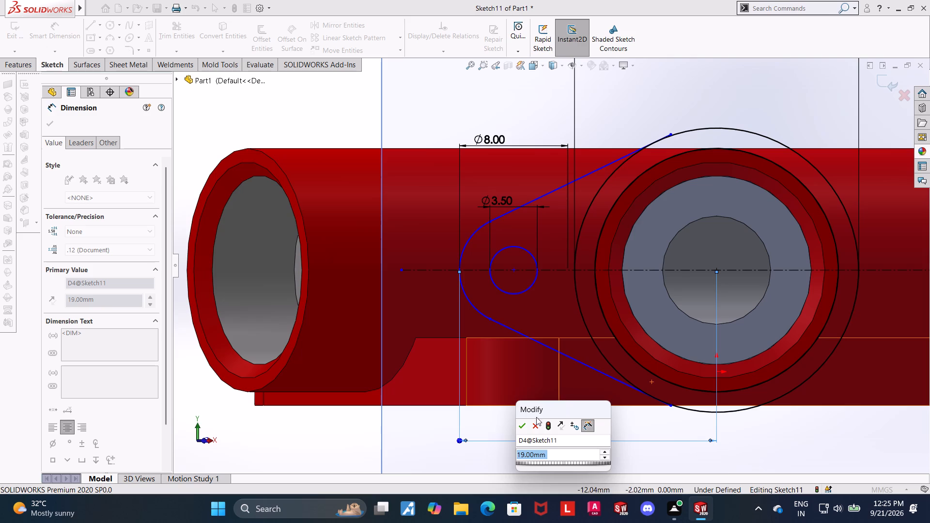
left_click(525, 425)
Trim the overshooting ends of the upper and lower lug lines back to the 21 mm circle.
scroll(715, 122, "down", 15)
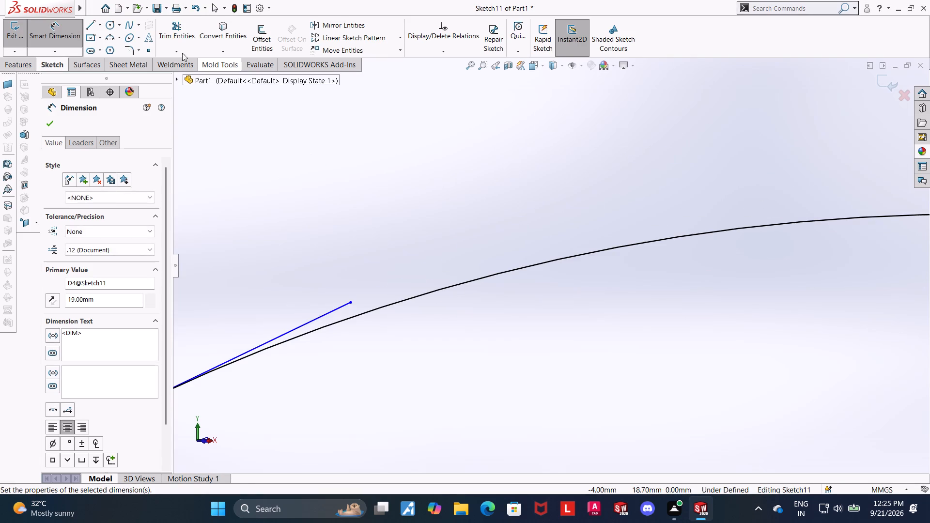
left_click(178, 41)
left_click_drag(345, 310, 294, 276)
scroll(319, 275, "up", 12)
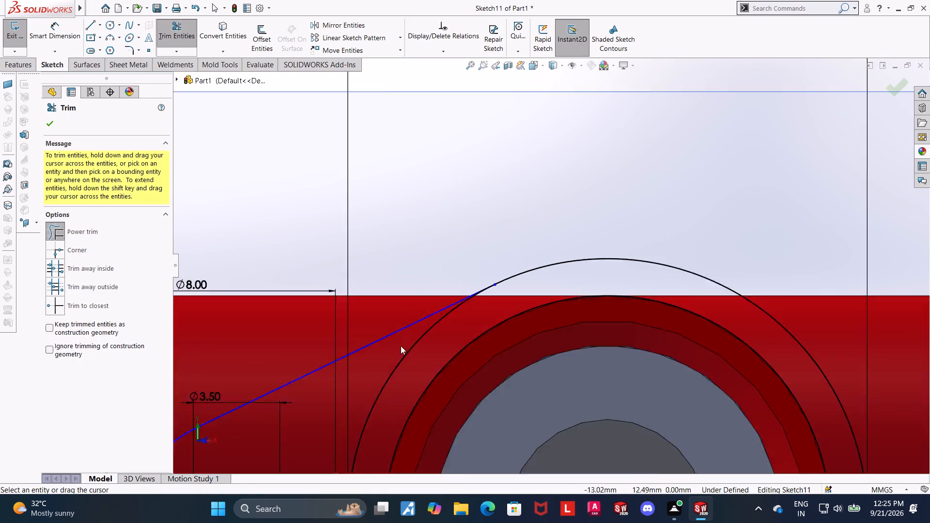
scroll(401, 346, "up", 10)
scroll(545, 362, "down", 7)
scroll(544, 300, "down", 17)
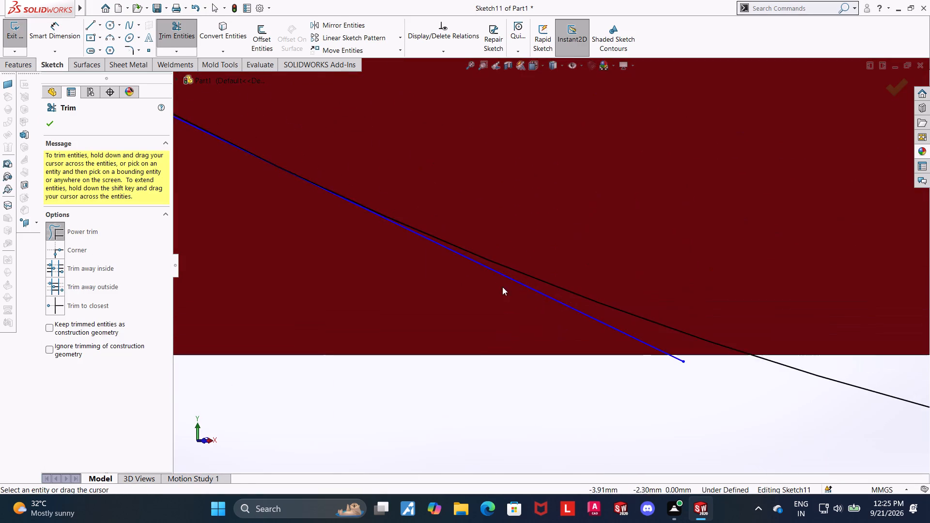
scroll(502, 287, "down", 6)
left_click_drag(744, 311, 697, 347)
scroll(695, 344, "up", 20)
scroll(695, 344, "up", 10)
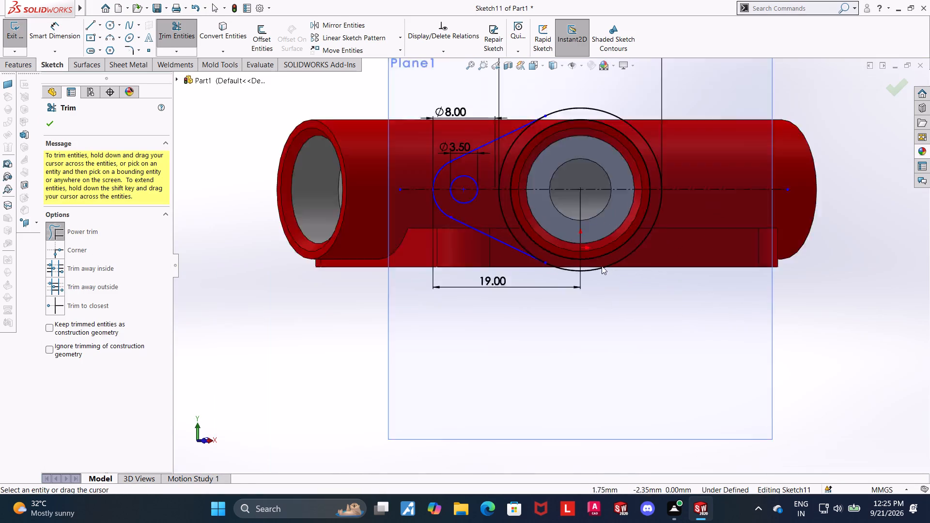
scroll(602, 266, "up", 1)
key("Escape")
key("Escape")
scroll(547, 227, "down", 5)
key("Escape")
key("Escape")
key("Escape")
Make the lug's lower sloping line tangent to the 21 mm circle.
scroll(558, 292, "down", 4)
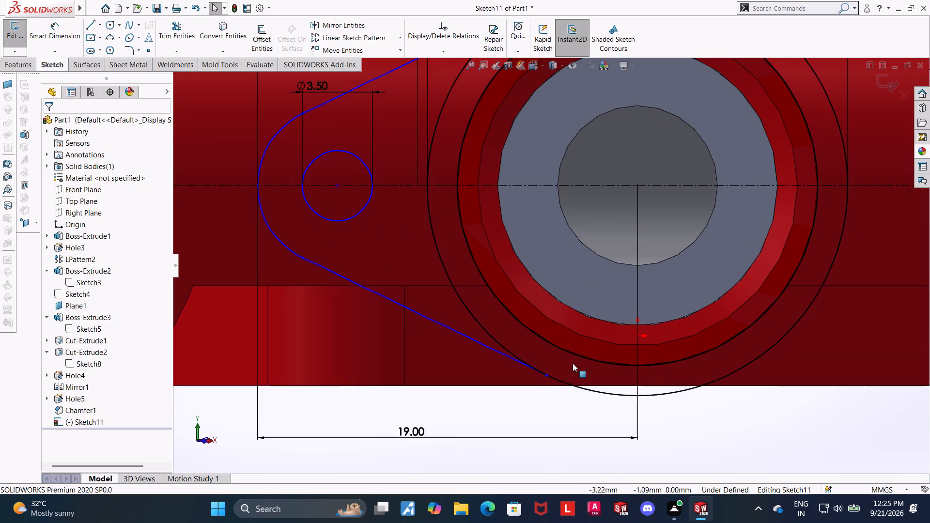
left_click(530, 367)
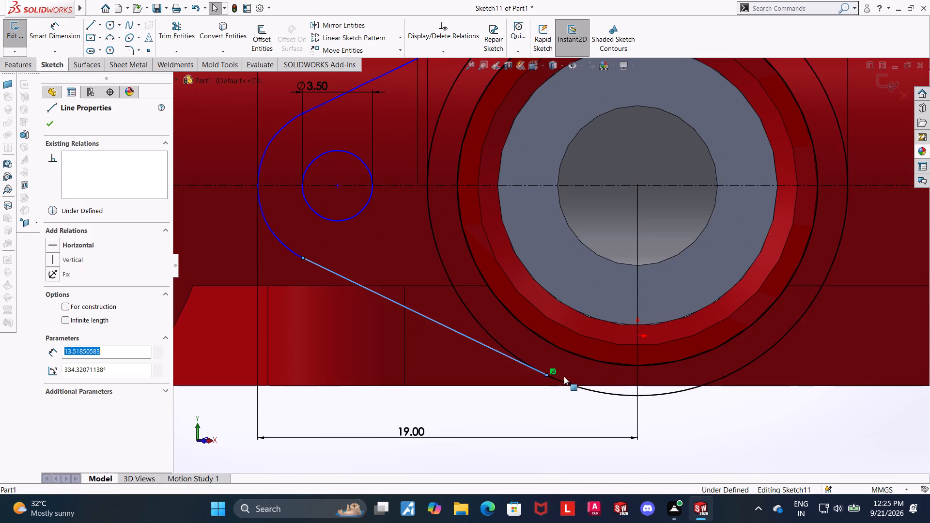
left_click(568, 383, "ctrl")
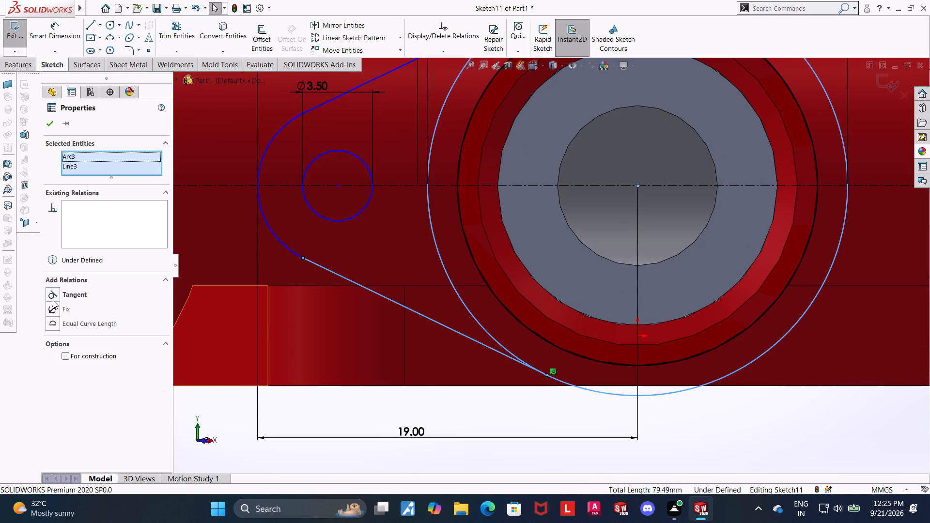
left_click(54, 293)
left_click(51, 119)
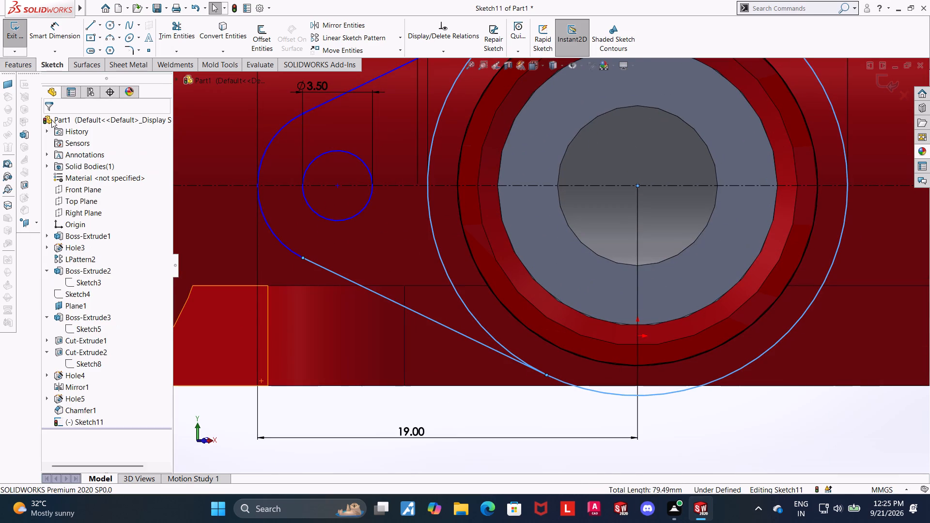
Check the existing relations between the lug's upper sloping line and the 21 mm circle.
scroll(365, 245, "up", 6)
scroll(558, 137, "down", 6)
key("Escape")
key("Escape")
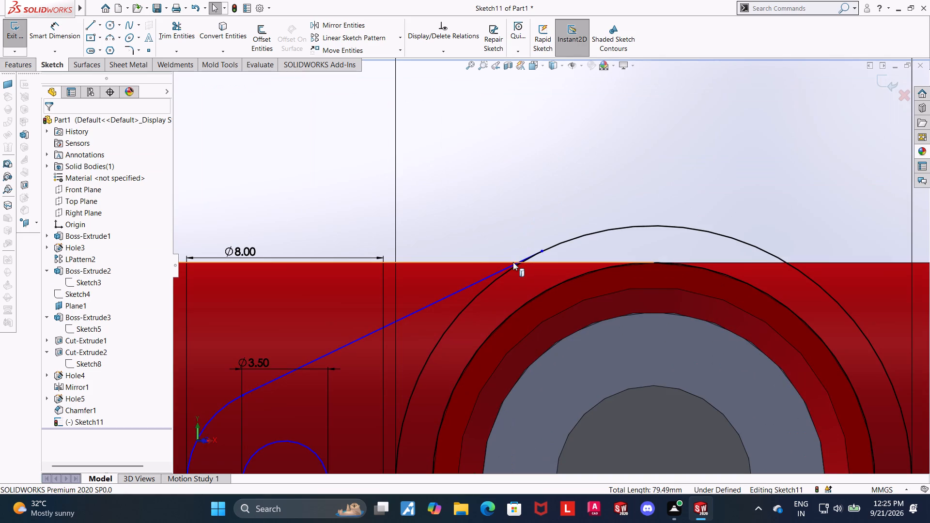
left_click(515, 265)
left_click(564, 244, "ctrl")
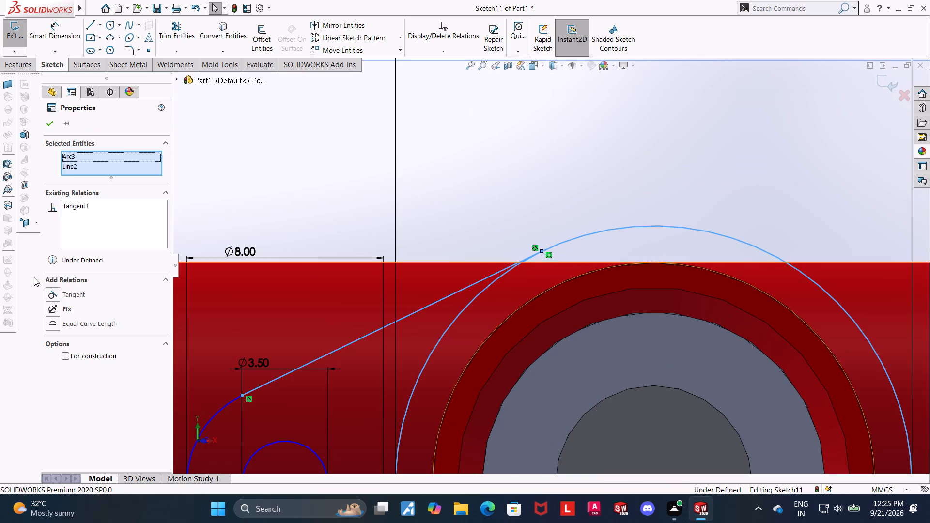
key("Escape")
key("Escape")
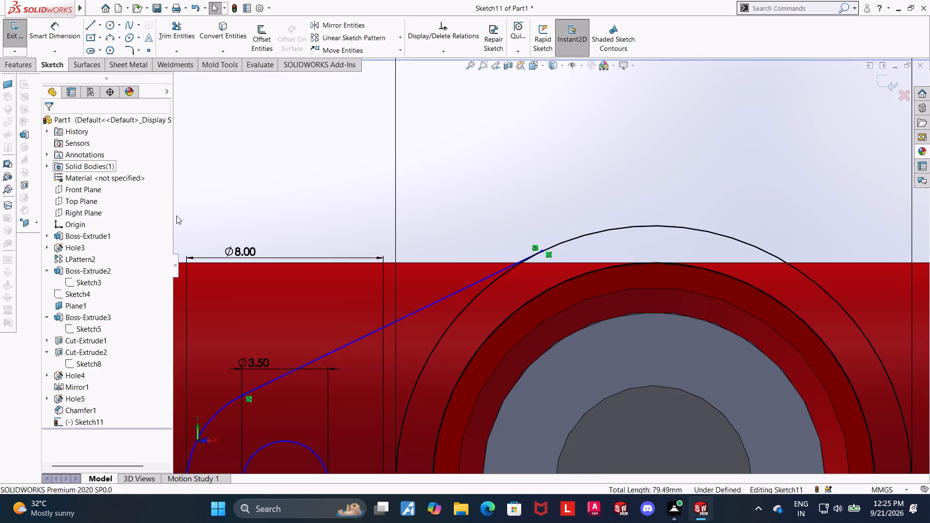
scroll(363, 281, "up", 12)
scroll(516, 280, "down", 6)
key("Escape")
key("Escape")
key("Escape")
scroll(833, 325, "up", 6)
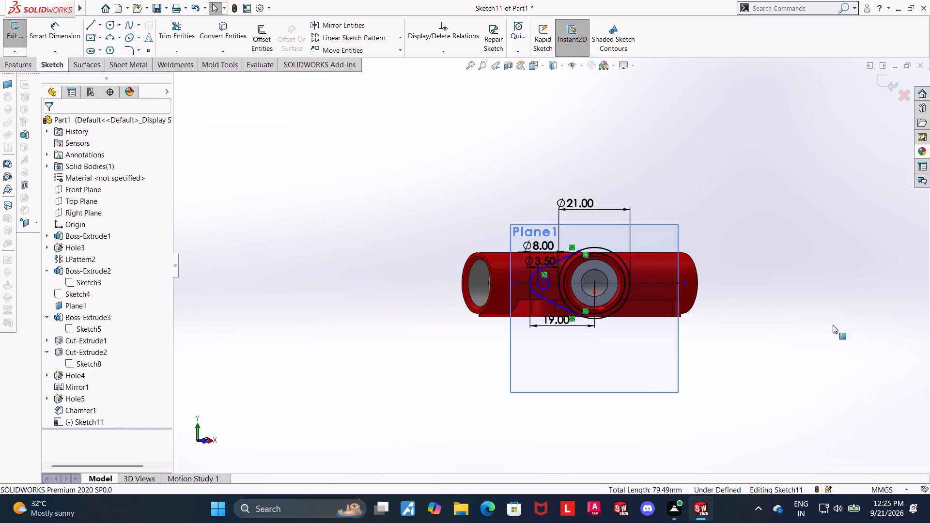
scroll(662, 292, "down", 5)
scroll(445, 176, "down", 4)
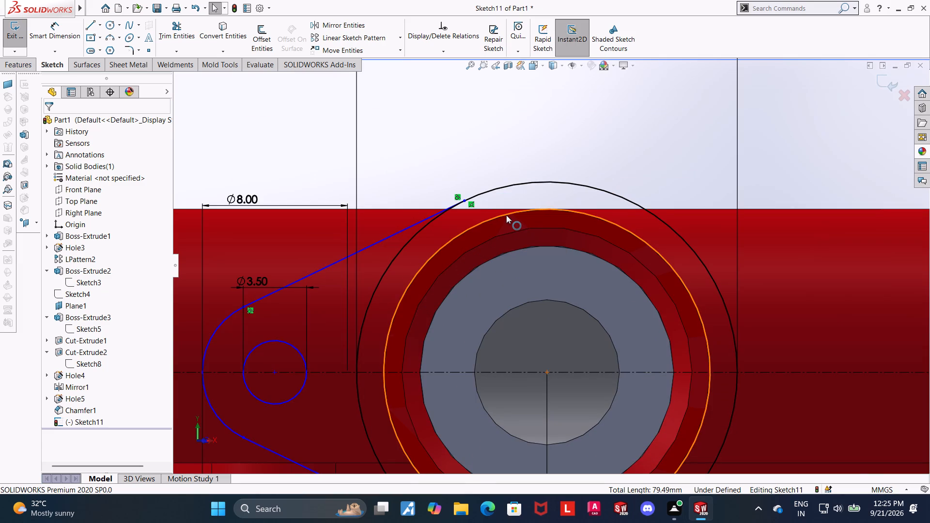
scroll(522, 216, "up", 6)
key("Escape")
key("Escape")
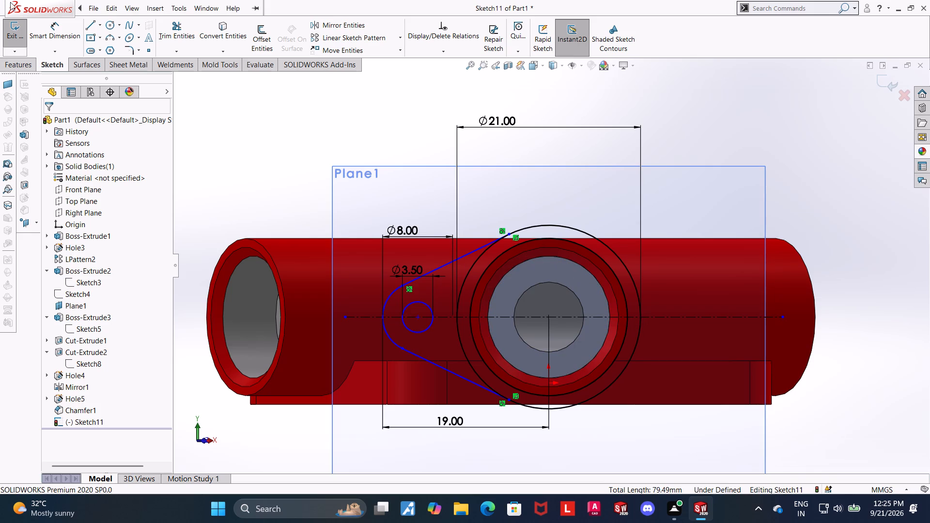
Draw a vertical construction centreline from the 21 mm circle's centre up to a point above the circle.
left_click(103, 23)
left_click(105, 51)
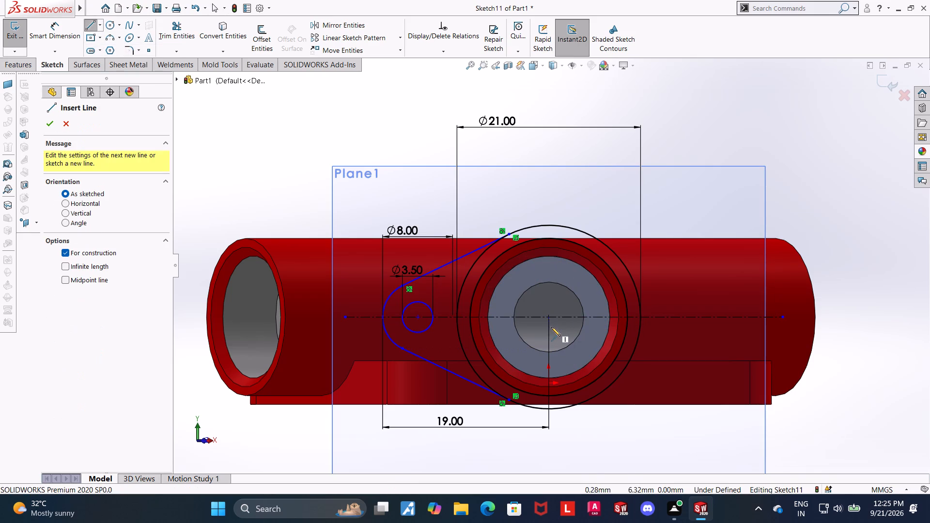
left_click(549, 319)
left_click(549, 176)
key("Escape")
key("Escape")
key("Escape")
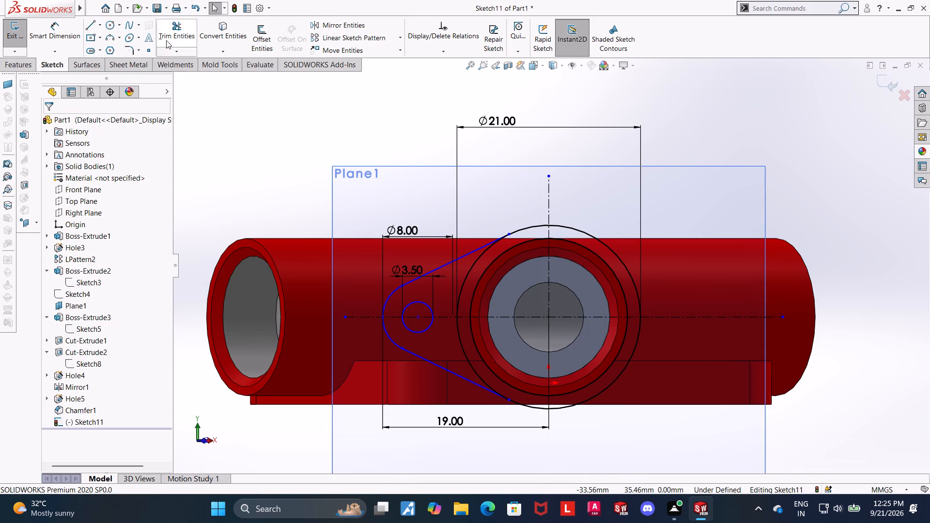
Mirror the lug's two sloping lines, rounded end and 3.5 mm hole about the vertical centreline, keeping the originals.
left_click(327, 23)
left_click(469, 255)
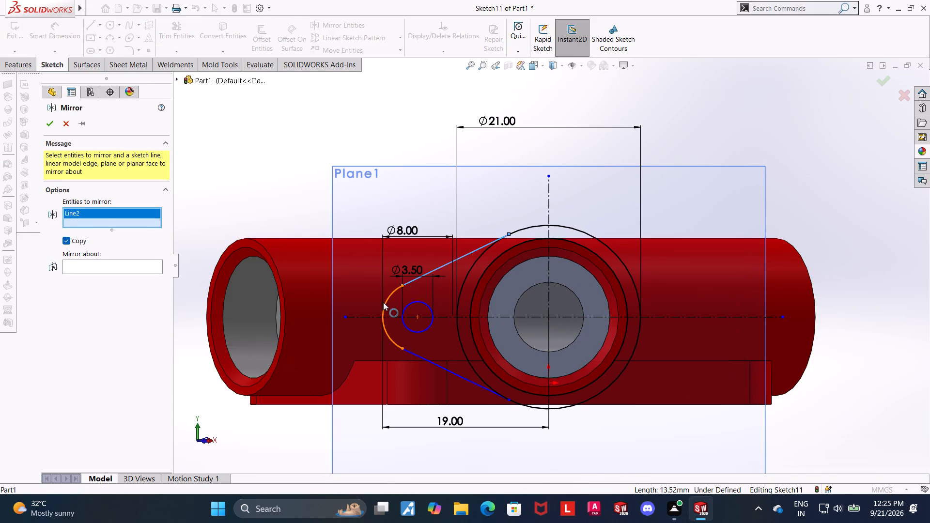
left_click(384, 302)
left_click(418, 356)
left_click(418, 332)
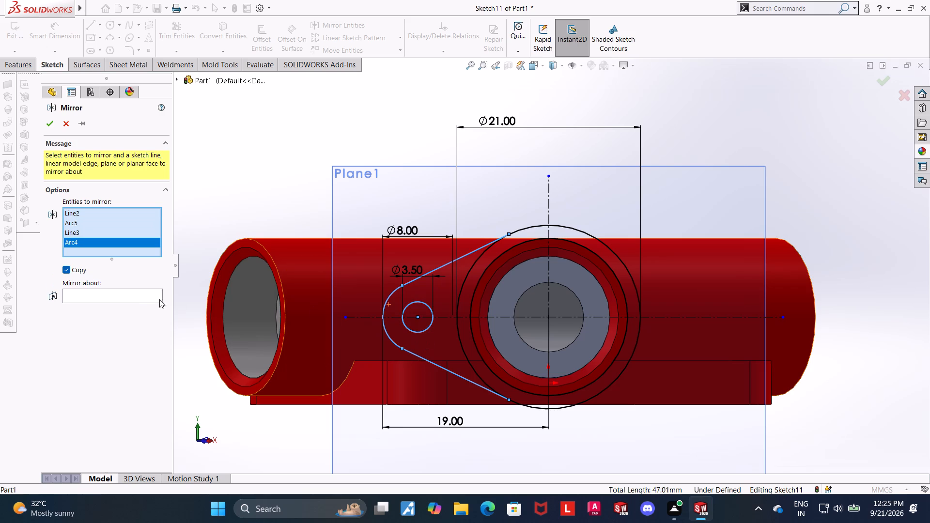
left_click(146, 298)
left_click(550, 206)
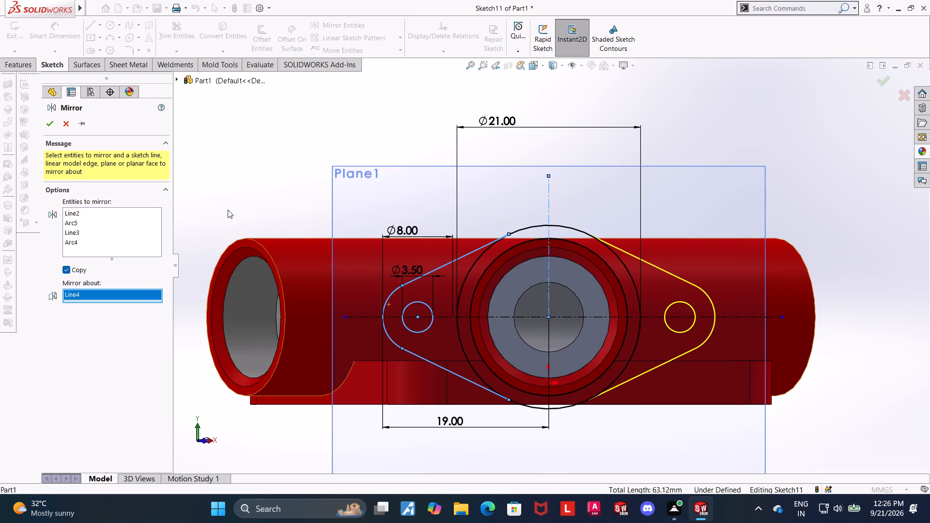
left_click(48, 127)
key("Escape")
key("Escape")
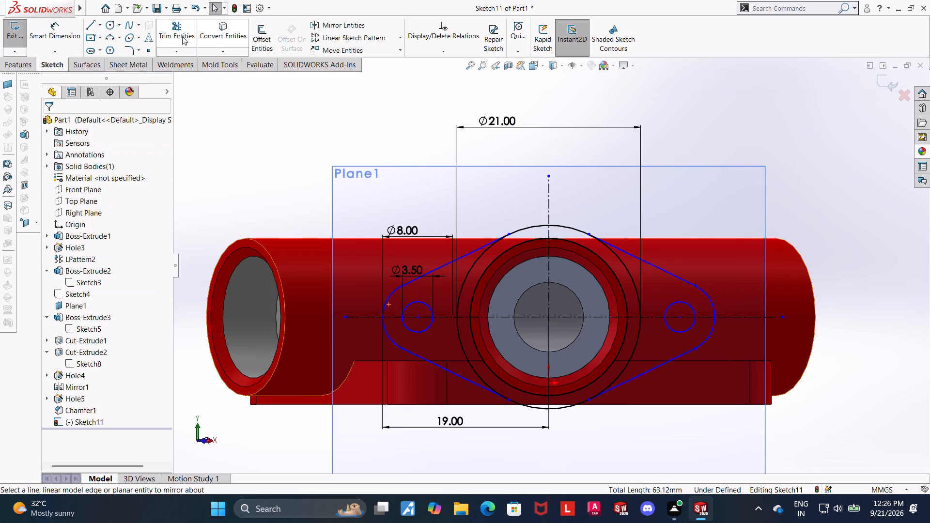
Trim away the side arcs of the 21 mm circle inside both lugs, leaving its upper and lower arcs between the sloping lines.
left_click(182, 36)
left_click_drag(481, 267, 459, 267)
left_click_drag(649, 272, 625, 275)
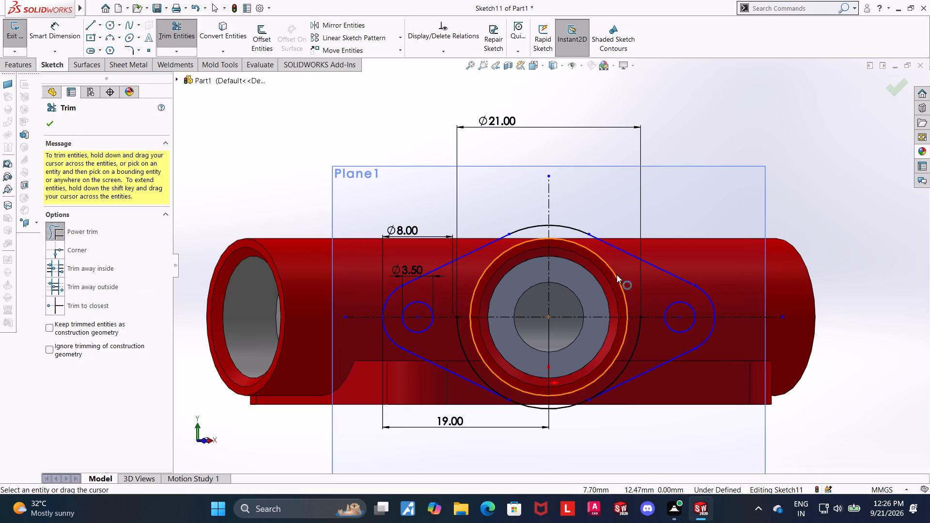
left_click_drag(659, 340, 639, 344)
left_click_drag(651, 348, 635, 347)
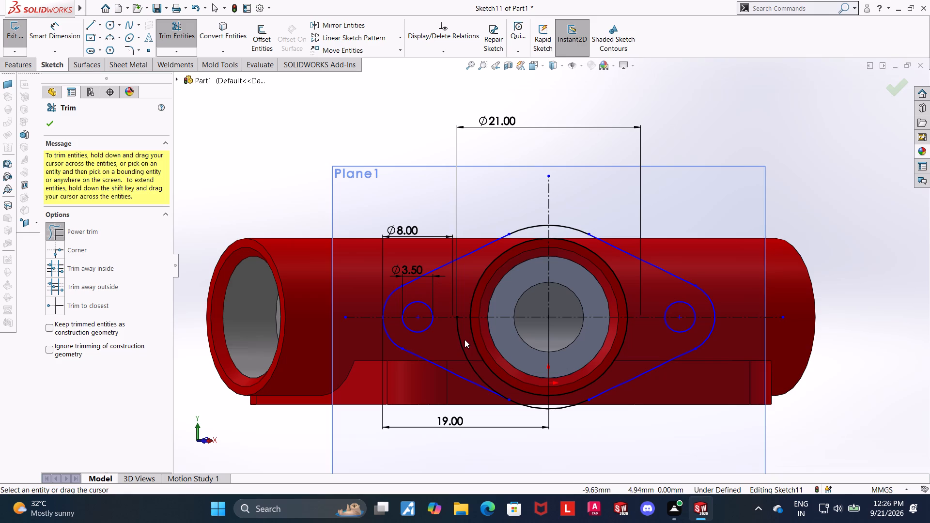
left_click_drag(465, 339, 447, 342)
scroll(546, 250, "up", 1)
scroll(539, 246, "down", 12)
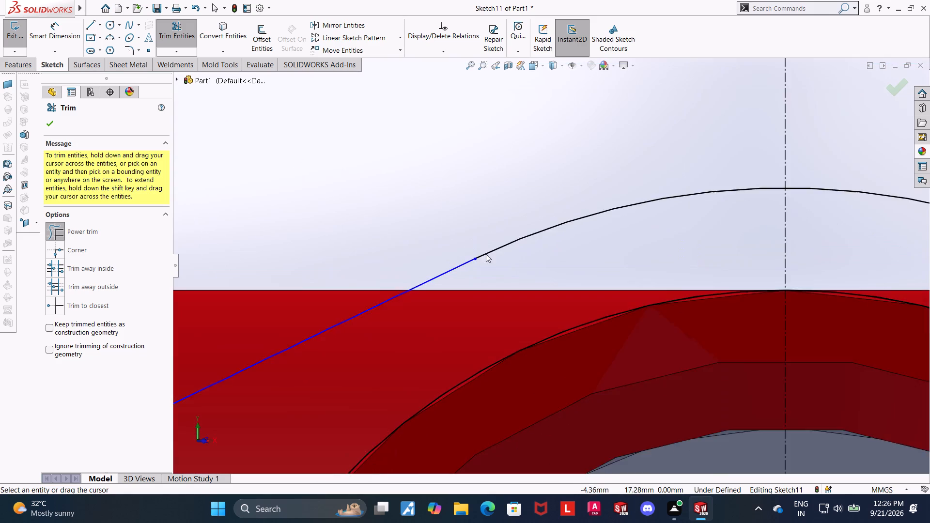
scroll(481, 270, "down", 7)
scroll(521, 245, "up", 20)
scroll(521, 245, "up", 2)
key("Escape")
key("Escape")
key("Escape")
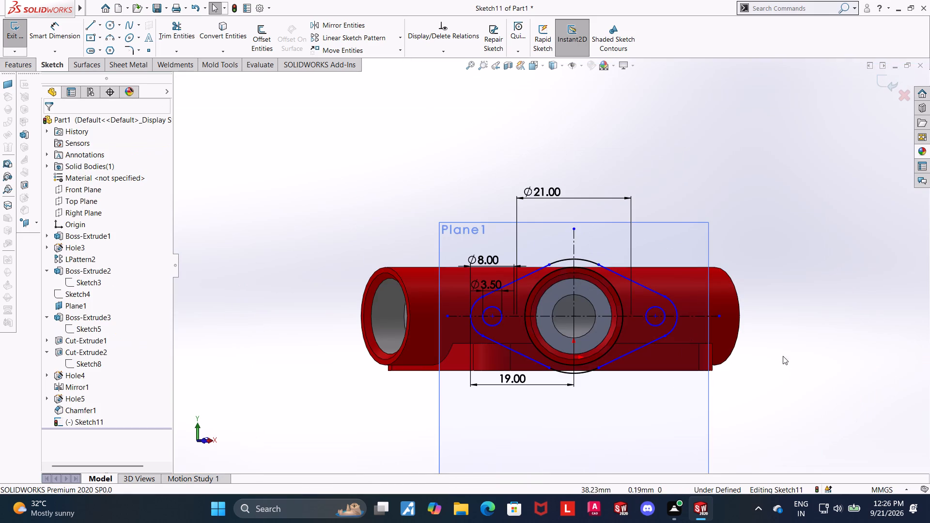
Inspect the trimmed flange outline against the cylinder from an angled view and face-on to the sketch plane.
middle_click_drag(784, 365, 799, 372)
scroll(697, 323, "down", 2)
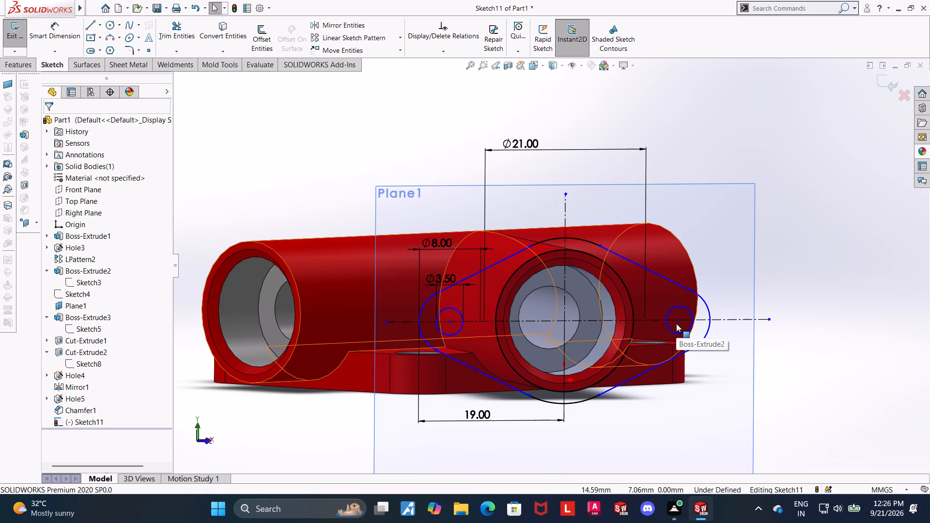
scroll(548, 336, "down", 2)
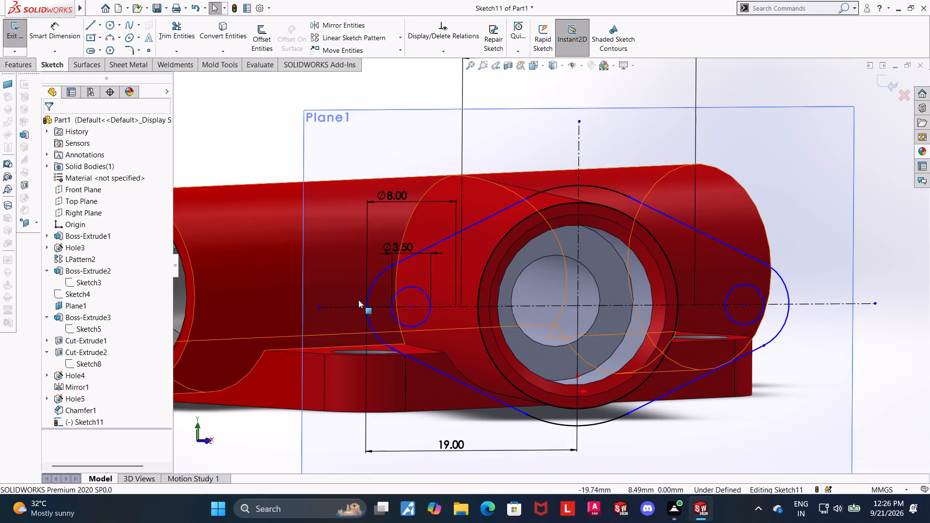
key("Escape")
middle_click_drag(618, 341, 603, 350)
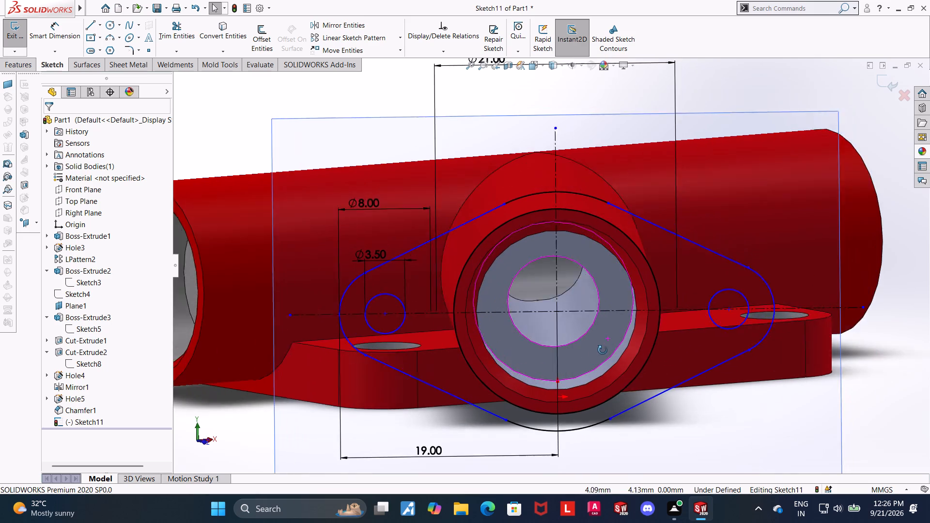
middle_click_drag(603, 350, 603, 353)
left_click(82, 424)
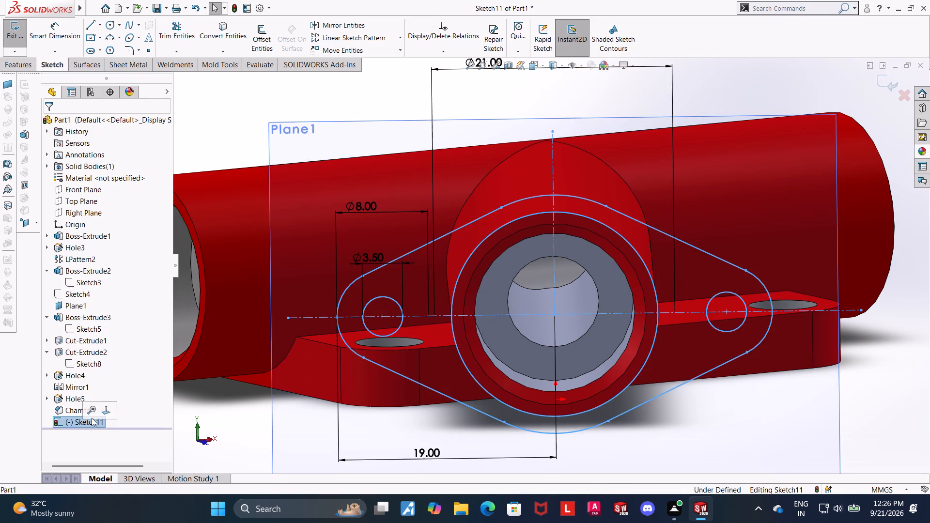
left_click(109, 410)
scroll(499, 218, "down", 3)
key("Escape")
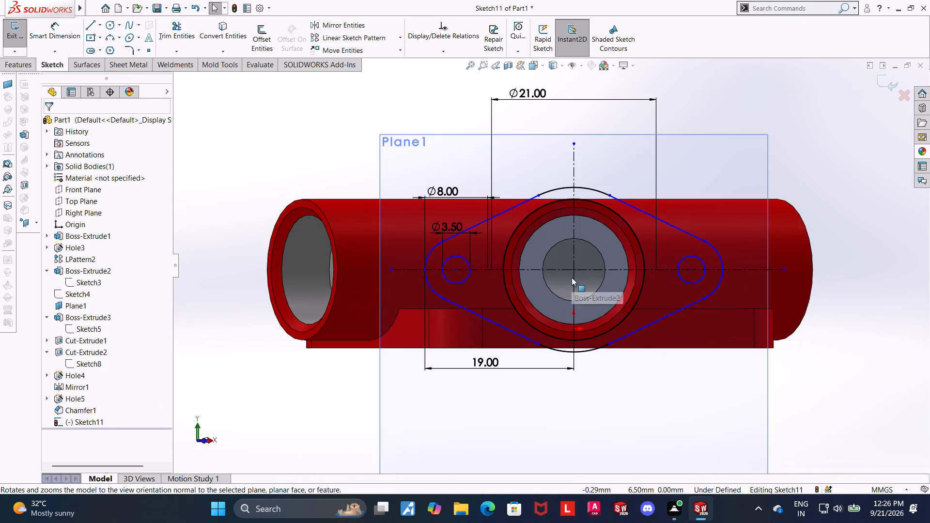
key("Escape")
scroll(603, 182, "down", 2)
scroll(419, 321, "down", 1)
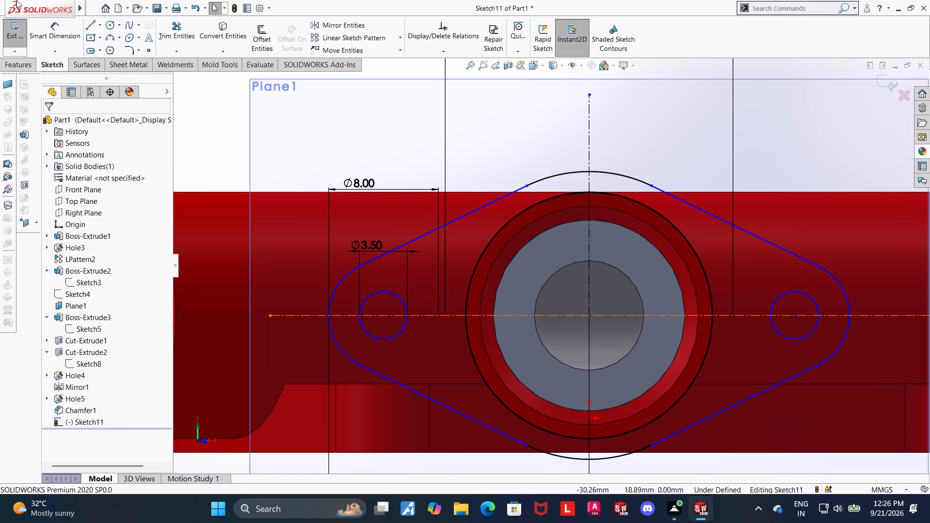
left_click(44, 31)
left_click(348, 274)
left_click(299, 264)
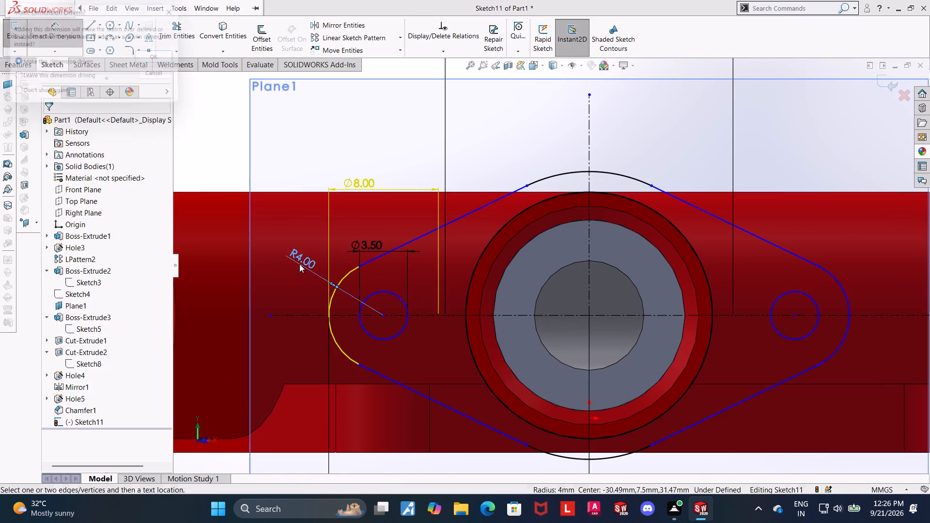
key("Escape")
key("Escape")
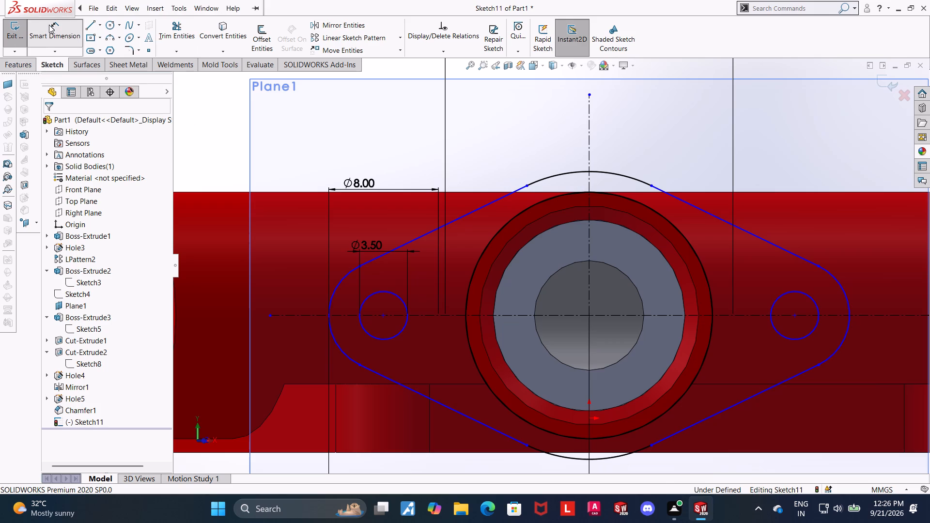
Dimension the horizontal distance between the original lug's 3.5 mm hole centre and the 21 mm circle's centre, and exit the sketch.
left_click(49, 25)
scroll(287, 174, "up", 4)
left_click(55, 33)
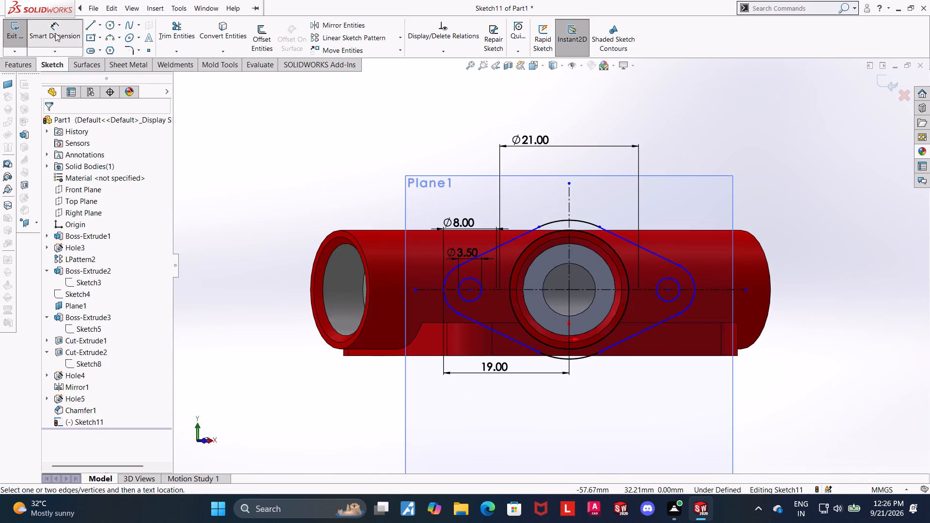
scroll(433, 256, "up", 1)
scroll(433, 256, "down", 4)
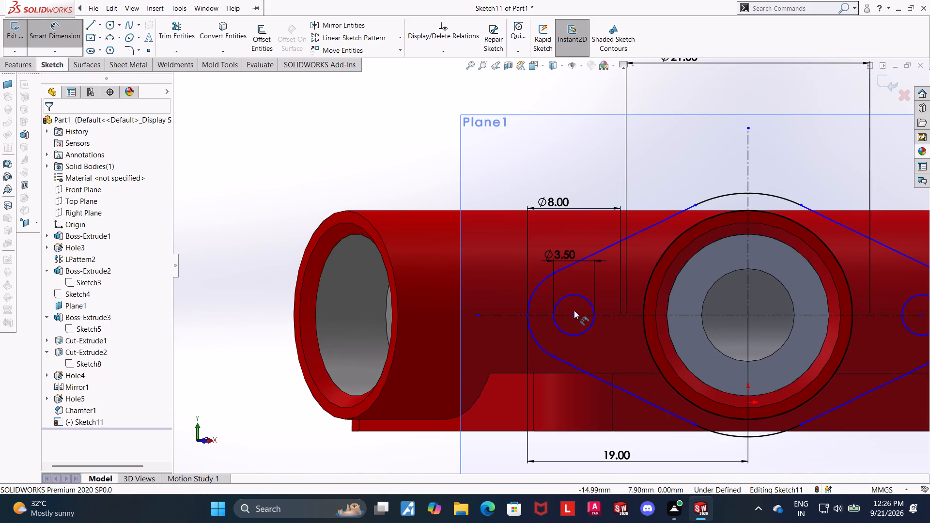
left_click(572, 317)
left_click(748, 314)
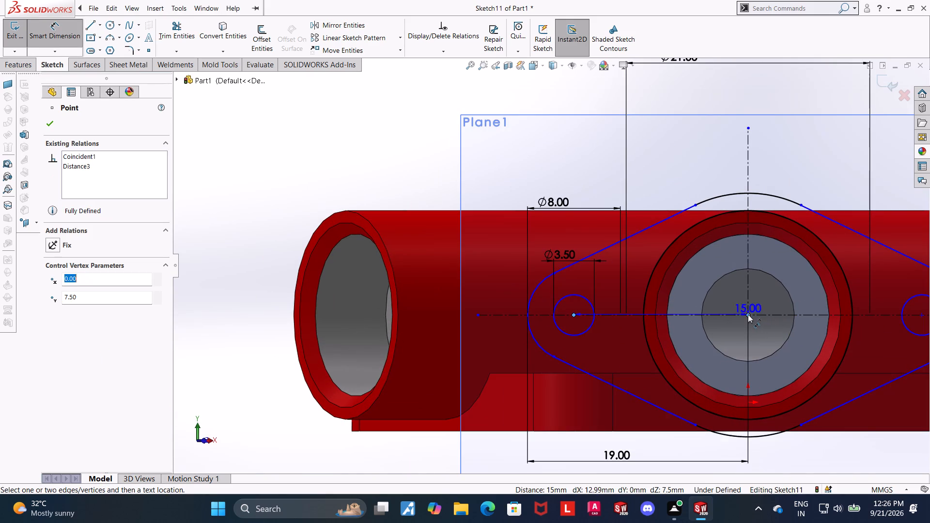
left_click(697, 367)
left_click(651, 351)
scroll(651, 350, "up", 7)
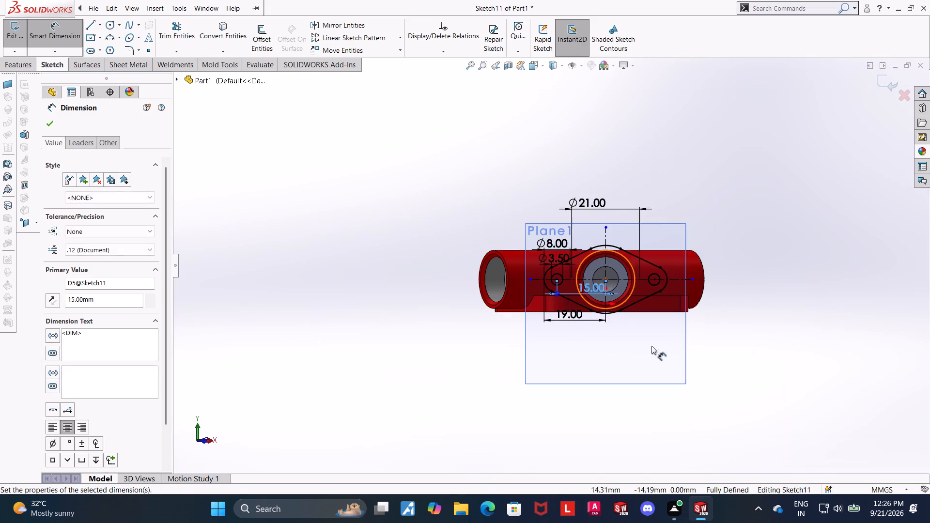
key("Escape")
key("Escape")
scroll(711, 282, "down", 2)
middle_click_drag(740, 307, 758, 324)
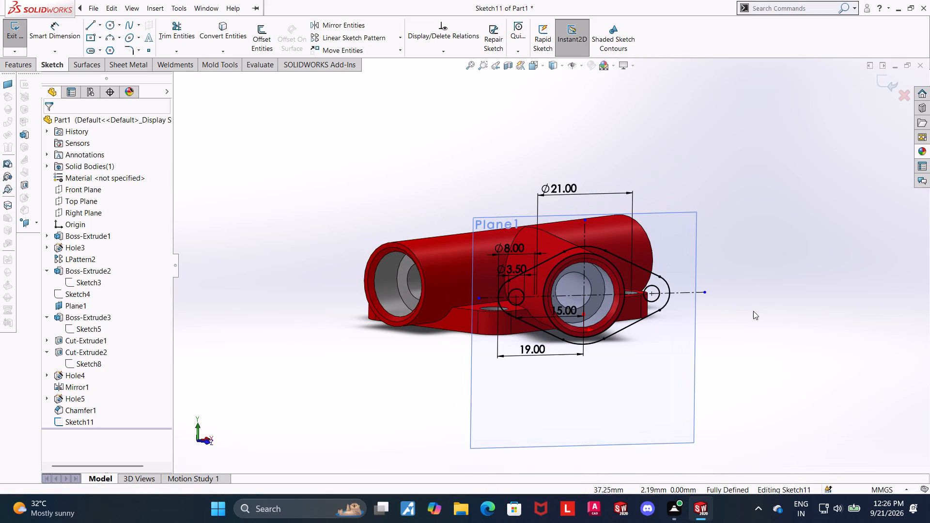
left_click(756, 309)
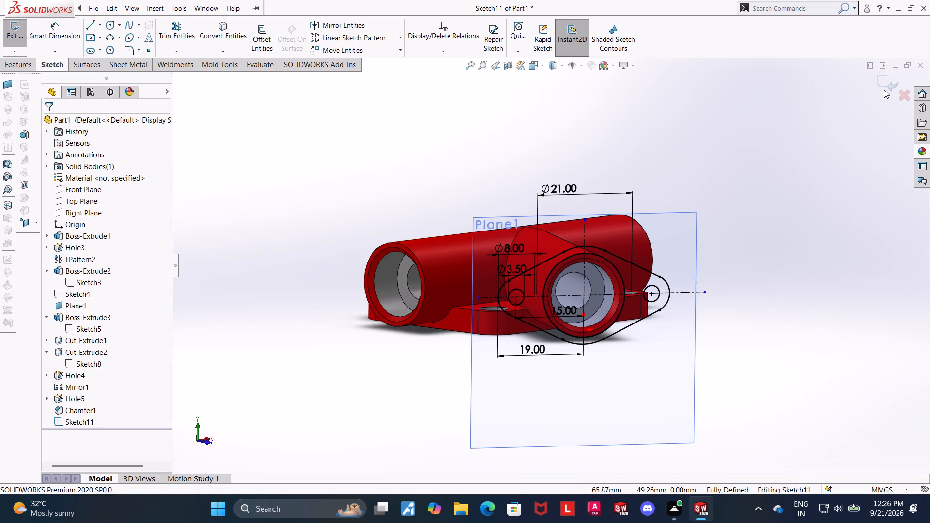
left_click(884, 90)
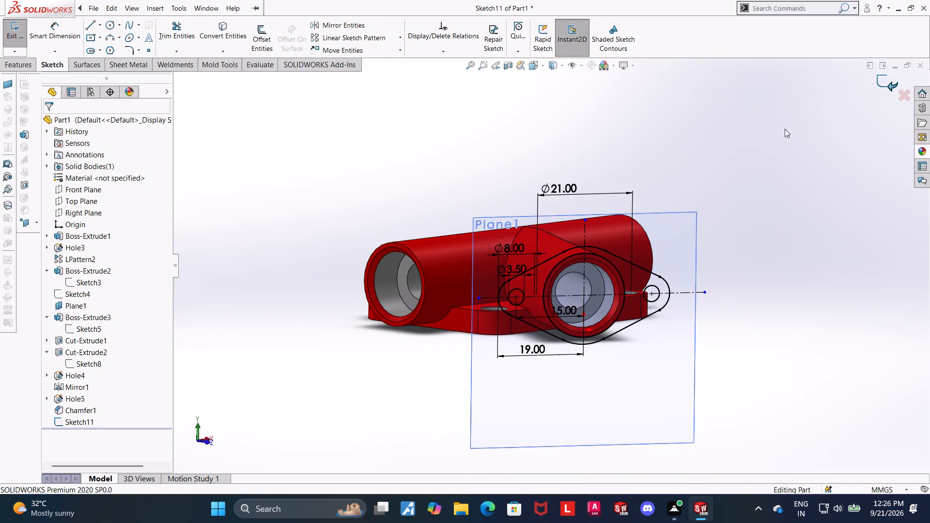
Extrude the two-lug flange sketch 3 mm from Plane1 as a blind boss, reversed back along the cylinder and merged with the body.
middle_click_drag(740, 155, 752, 164)
left_click(746, 186)
middle_click_drag(746, 206, 748, 212)
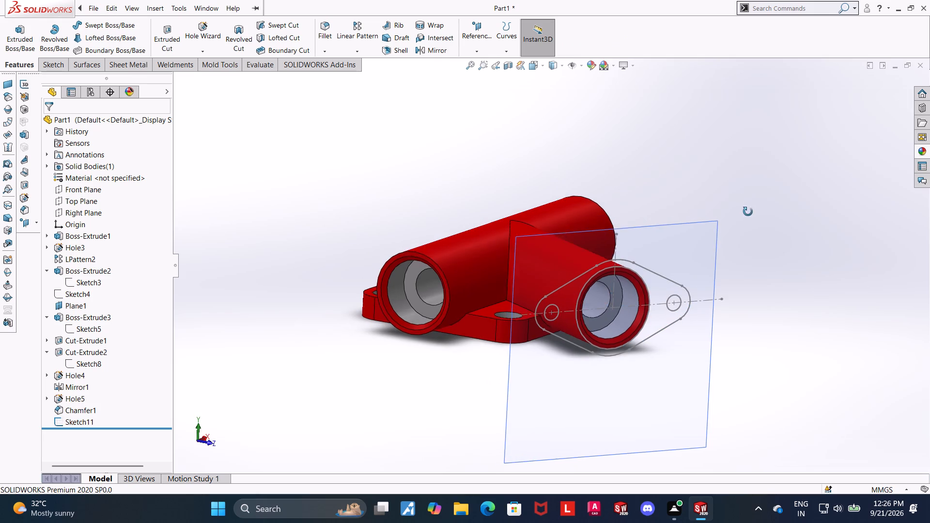
middle_click_drag(748, 212, 746, 215)
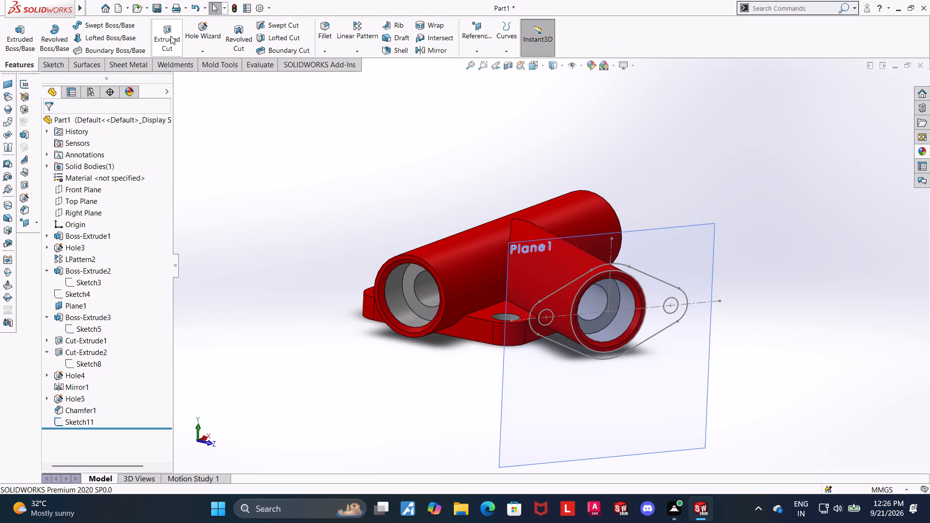
left_click(28, 36)
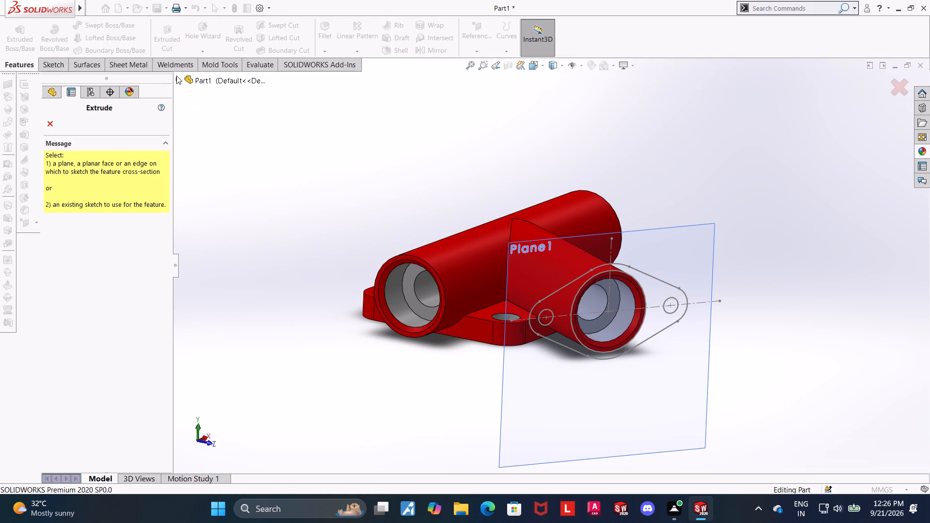
left_click(176, 76)
left_click(201, 350)
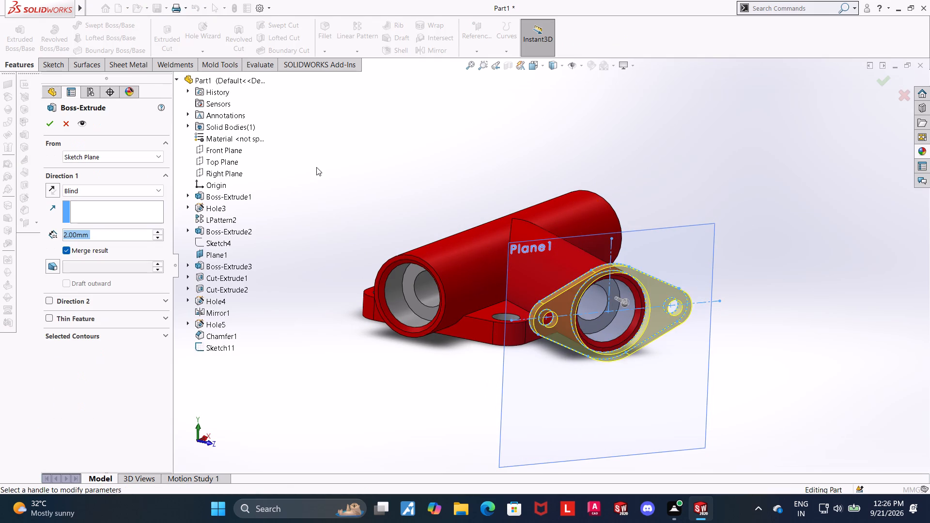
middle_click_drag(326, 176, 337, 190)
left_click(53, 195)
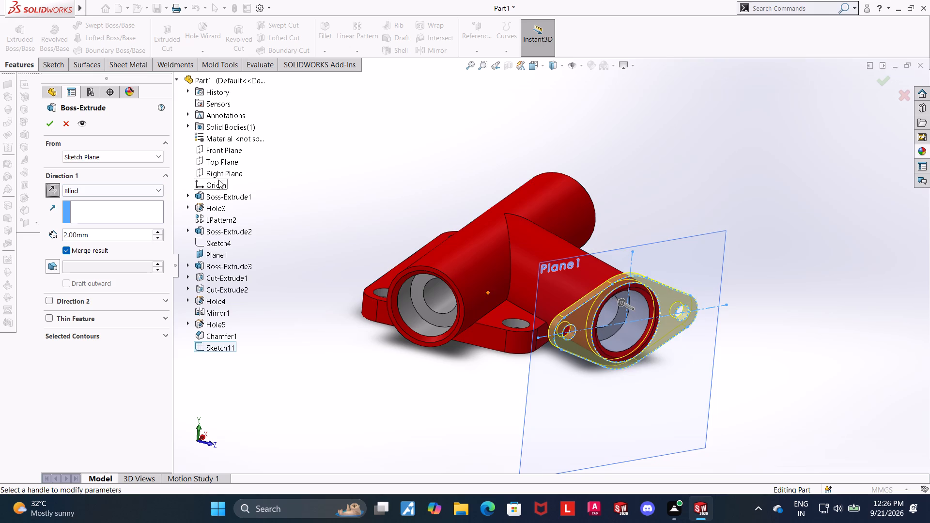
middle_click_drag(312, 156, 326, 173)
scroll(326, 172, "down", 1)
left_click(128, 238)
left_click_drag(127, 238, 124, 238)
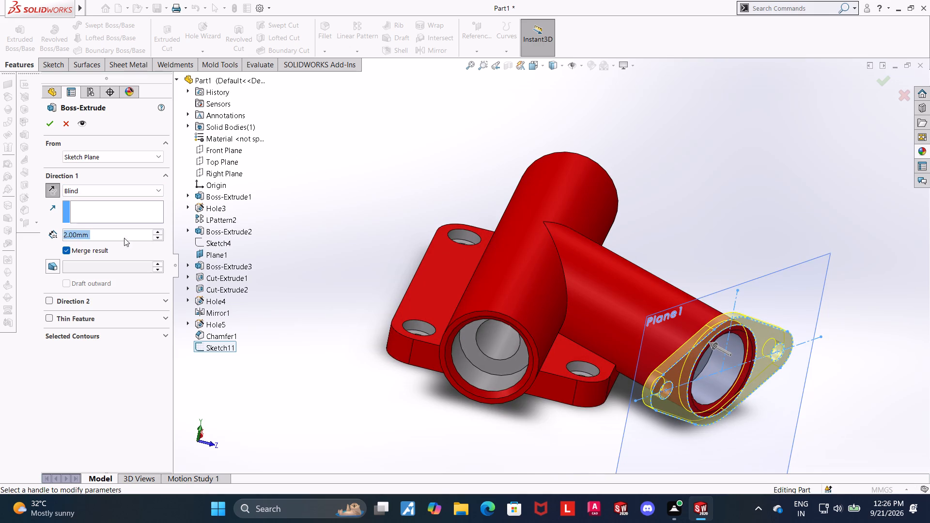
left_click_drag(124, 238, 56, 235)
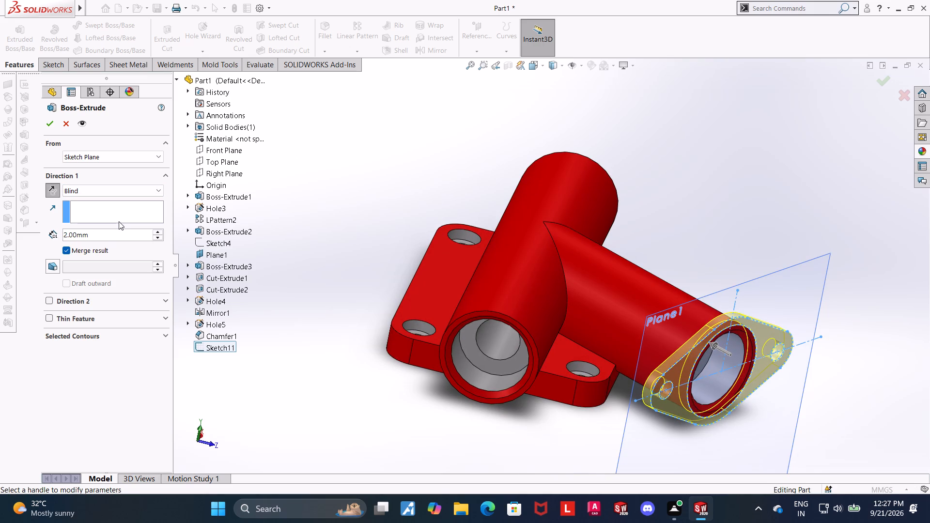
left_click_drag(112, 241, 73, 236)
left_click_drag(95, 231, 42, 235)
key("3")
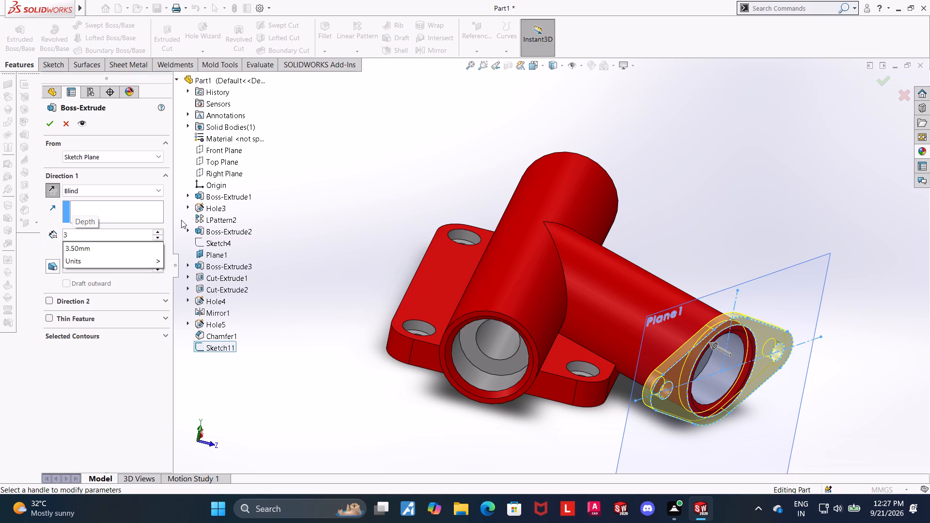
key("Return")
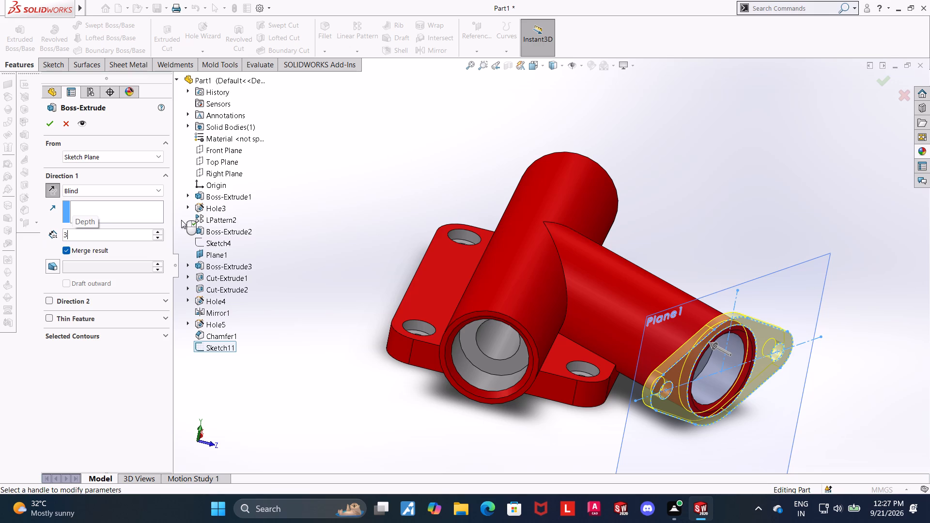
left_click(49, 122)
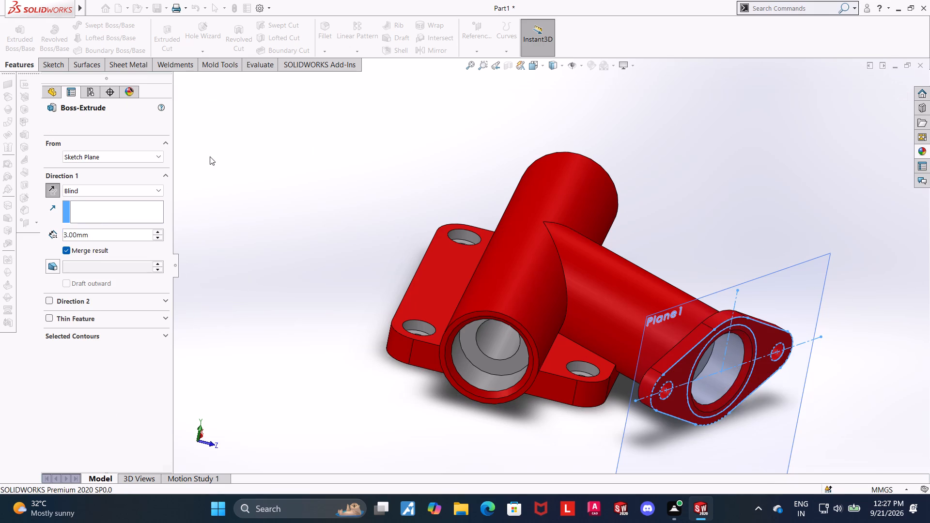
left_click(210, 156)
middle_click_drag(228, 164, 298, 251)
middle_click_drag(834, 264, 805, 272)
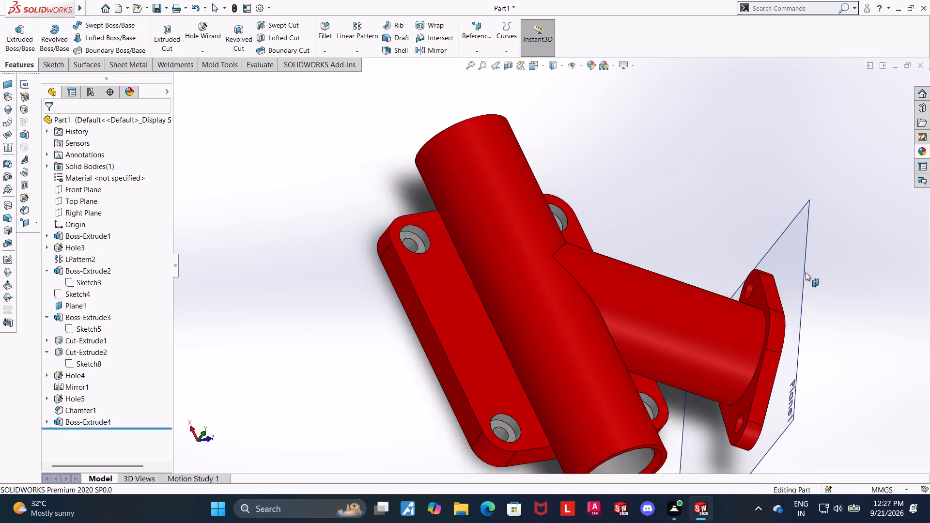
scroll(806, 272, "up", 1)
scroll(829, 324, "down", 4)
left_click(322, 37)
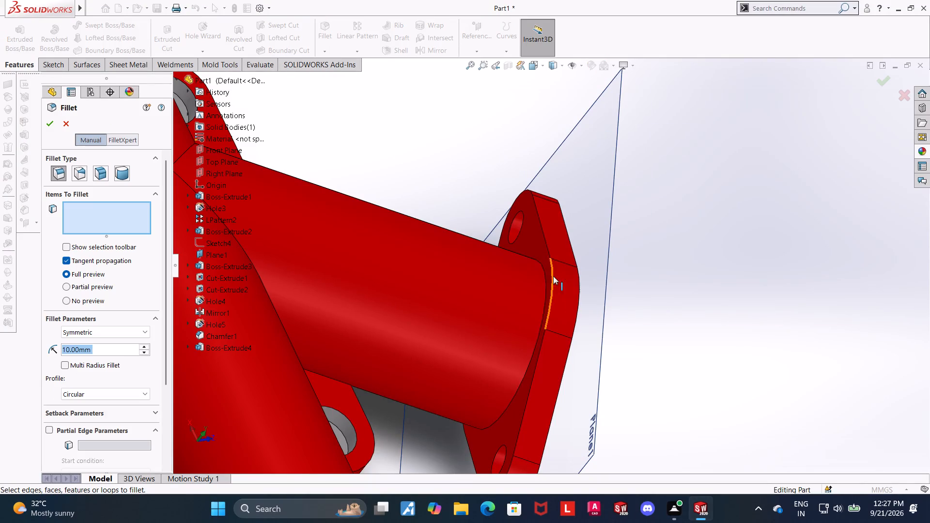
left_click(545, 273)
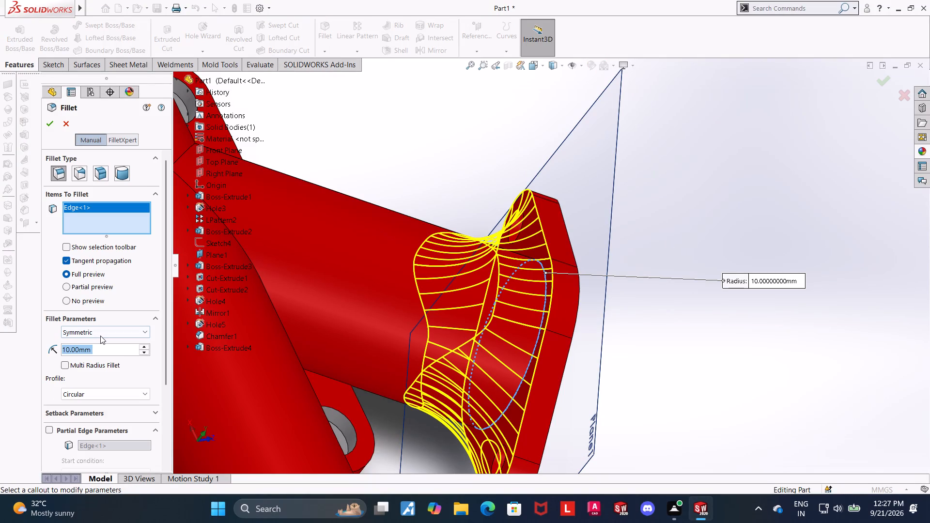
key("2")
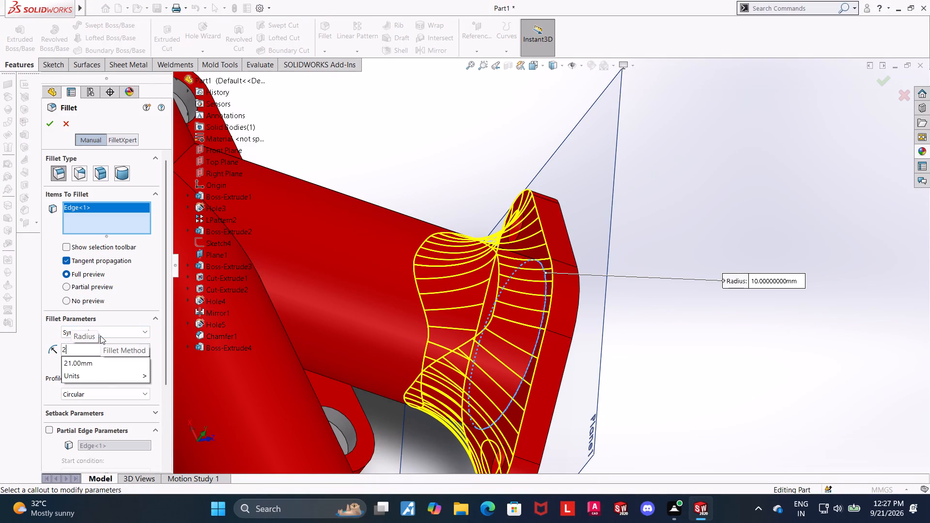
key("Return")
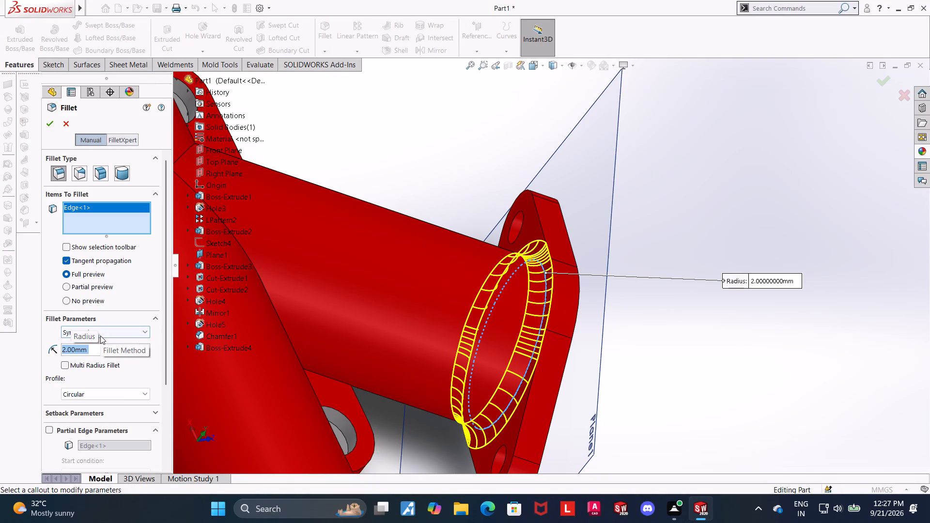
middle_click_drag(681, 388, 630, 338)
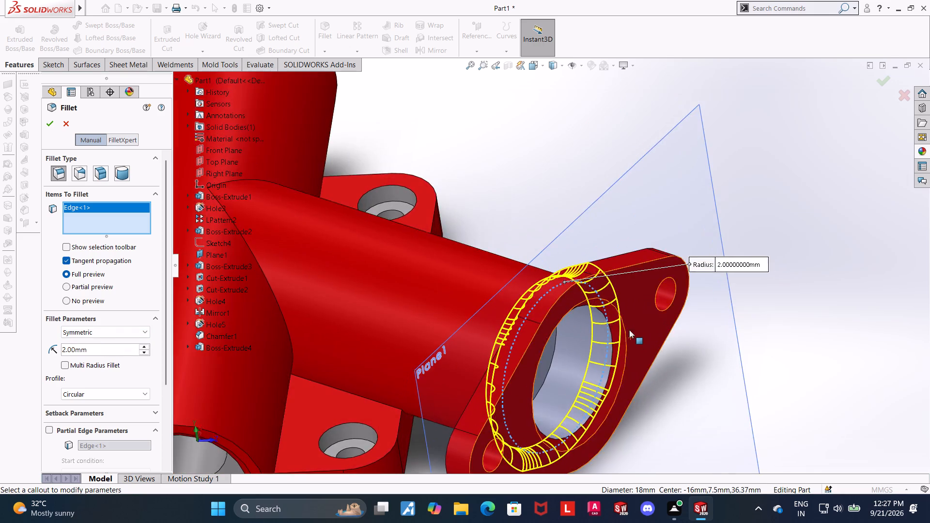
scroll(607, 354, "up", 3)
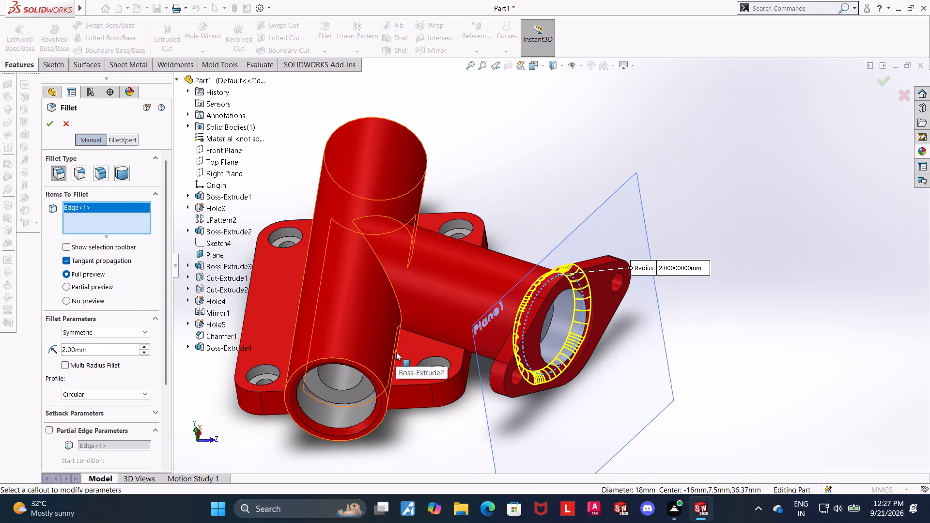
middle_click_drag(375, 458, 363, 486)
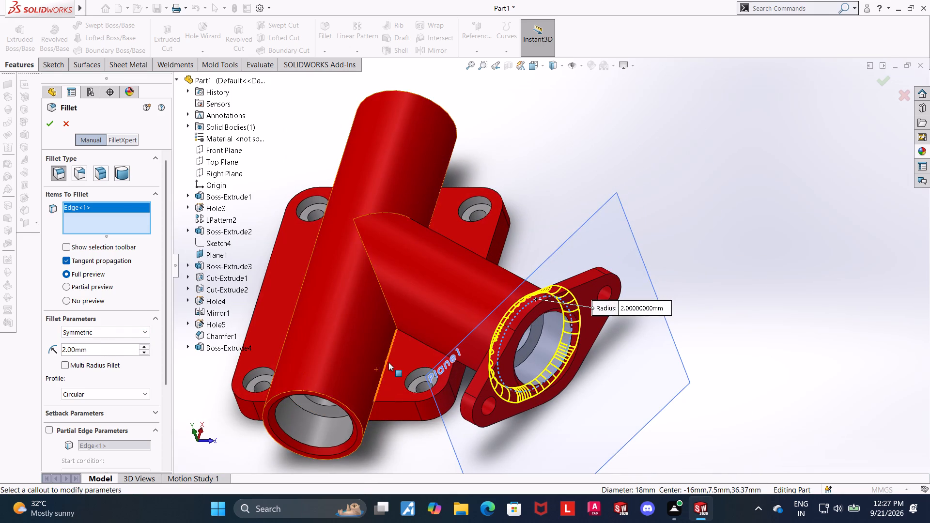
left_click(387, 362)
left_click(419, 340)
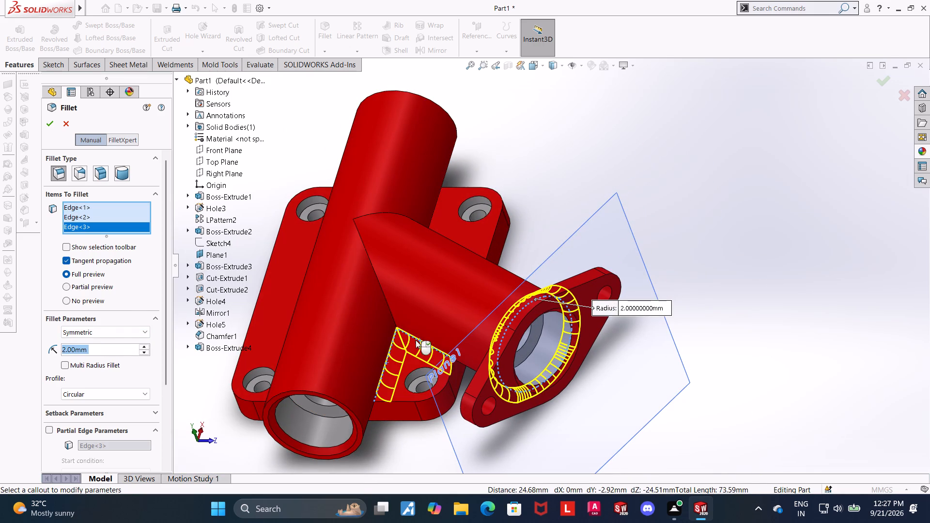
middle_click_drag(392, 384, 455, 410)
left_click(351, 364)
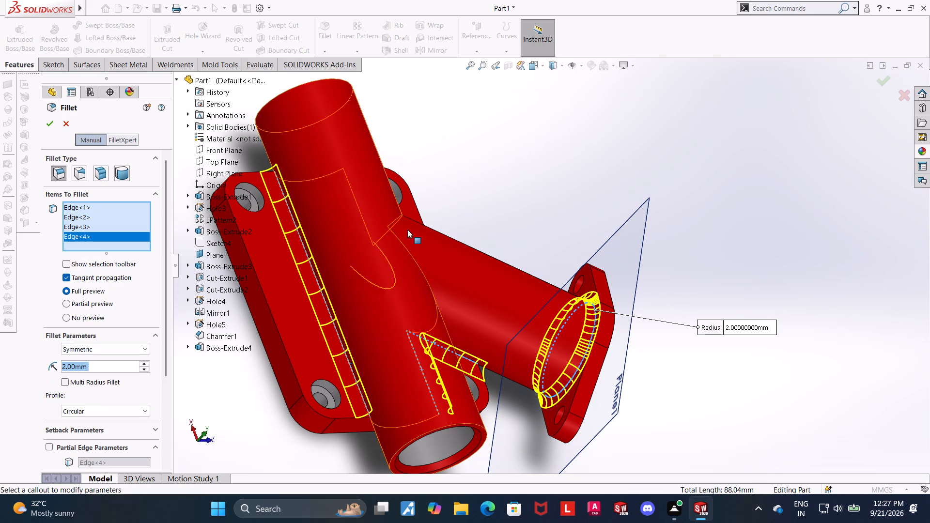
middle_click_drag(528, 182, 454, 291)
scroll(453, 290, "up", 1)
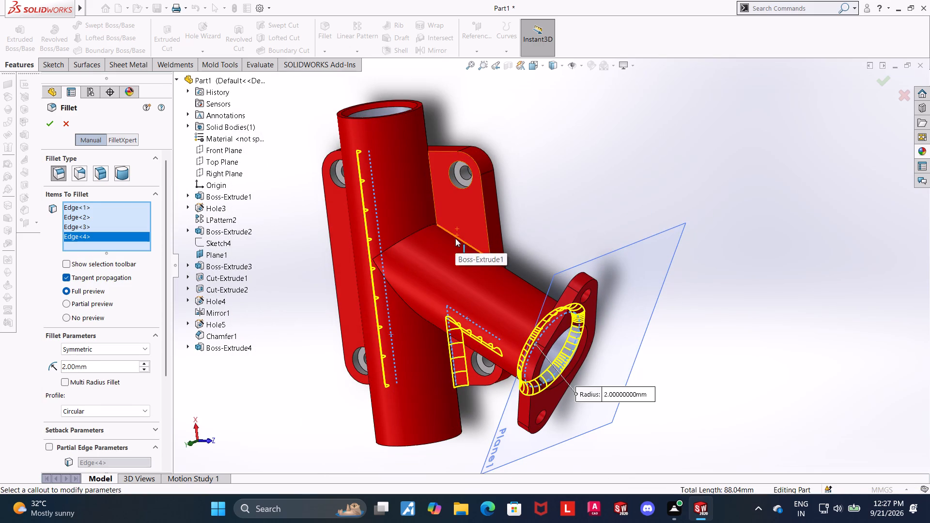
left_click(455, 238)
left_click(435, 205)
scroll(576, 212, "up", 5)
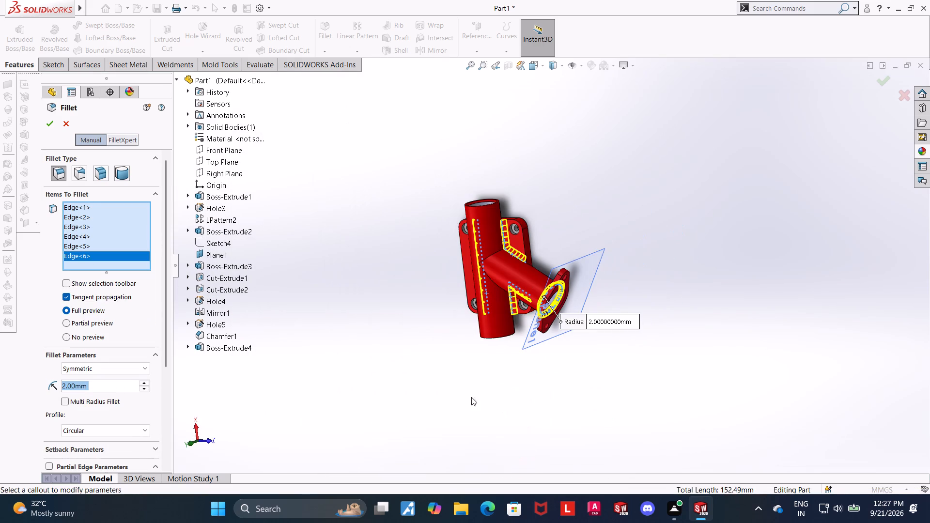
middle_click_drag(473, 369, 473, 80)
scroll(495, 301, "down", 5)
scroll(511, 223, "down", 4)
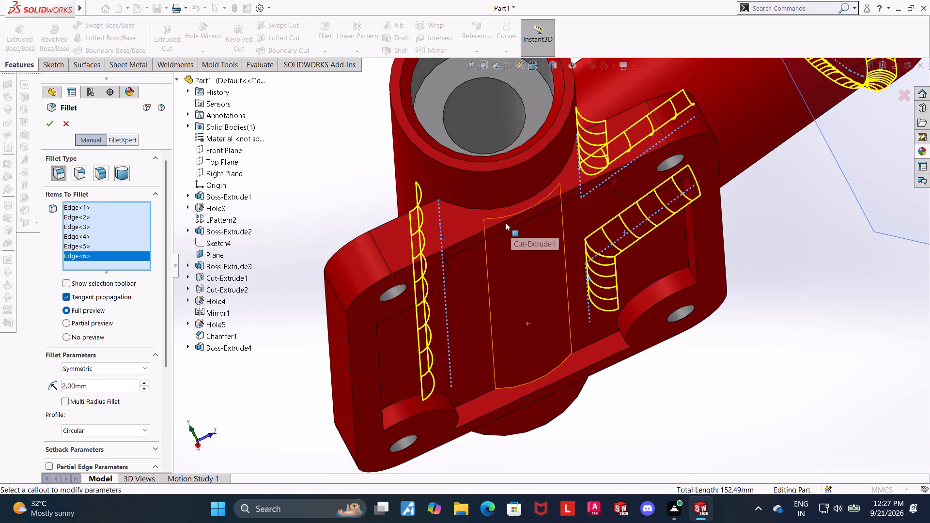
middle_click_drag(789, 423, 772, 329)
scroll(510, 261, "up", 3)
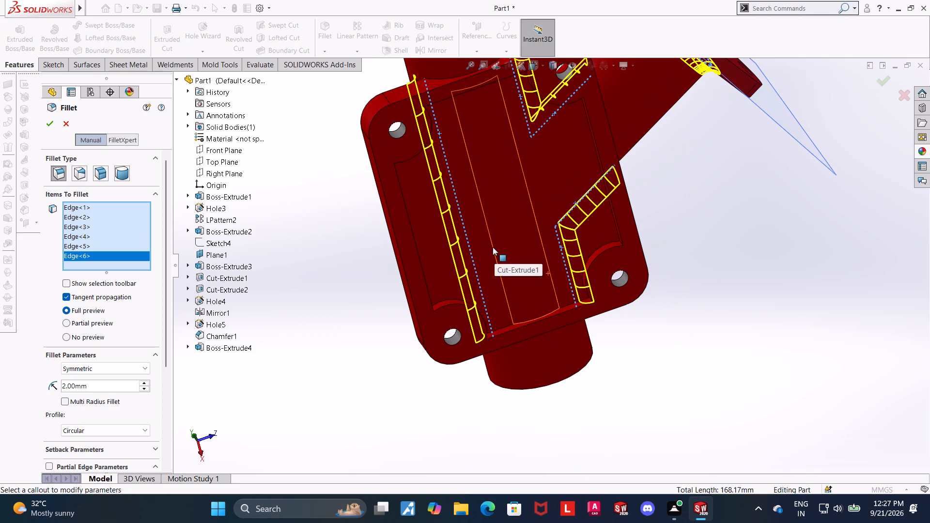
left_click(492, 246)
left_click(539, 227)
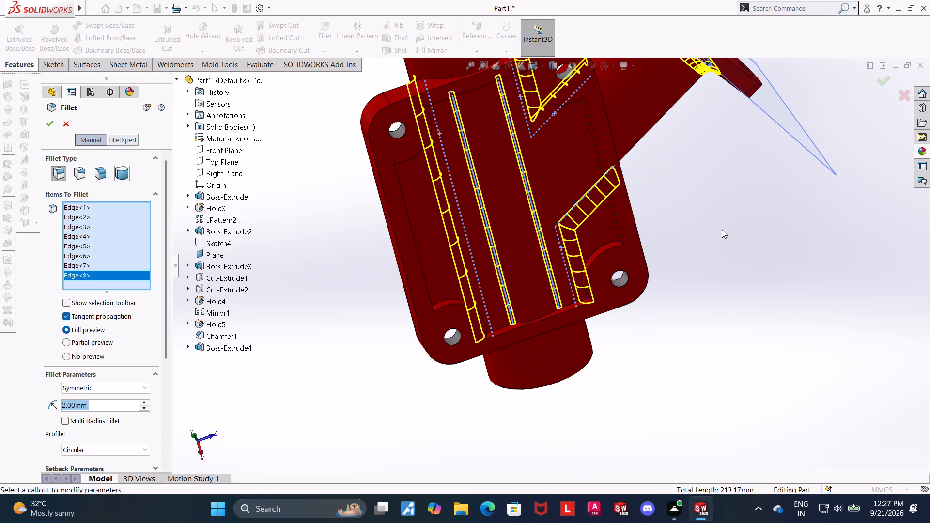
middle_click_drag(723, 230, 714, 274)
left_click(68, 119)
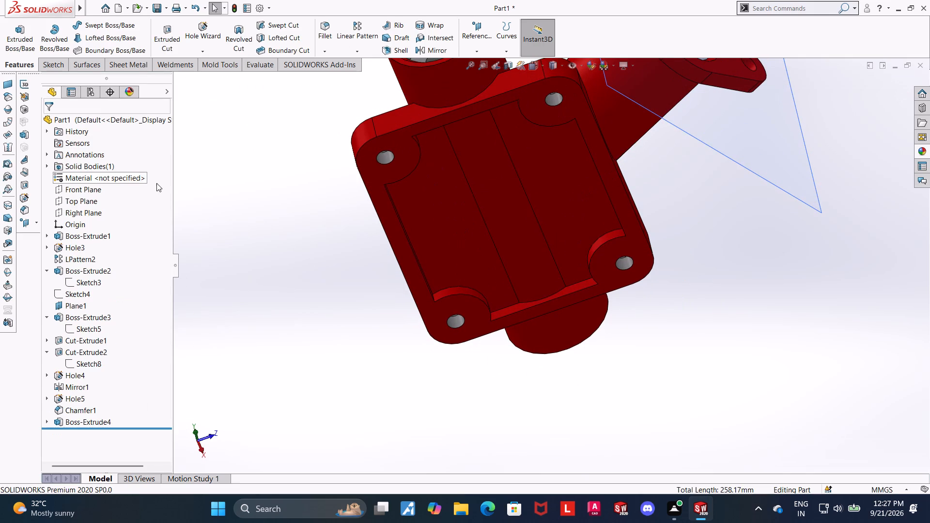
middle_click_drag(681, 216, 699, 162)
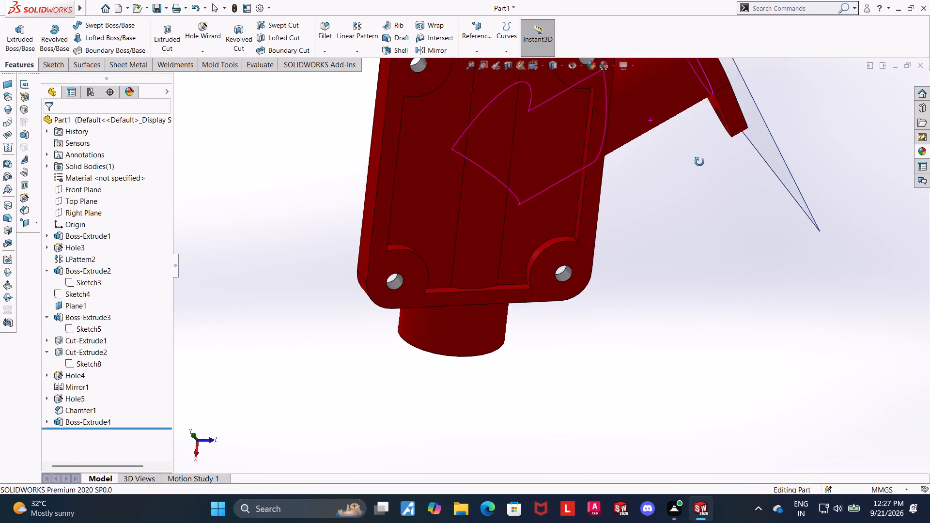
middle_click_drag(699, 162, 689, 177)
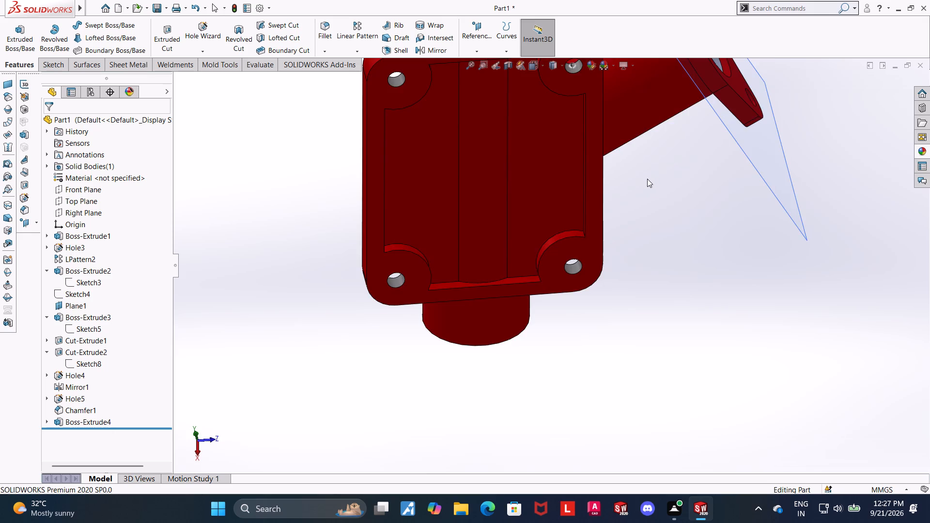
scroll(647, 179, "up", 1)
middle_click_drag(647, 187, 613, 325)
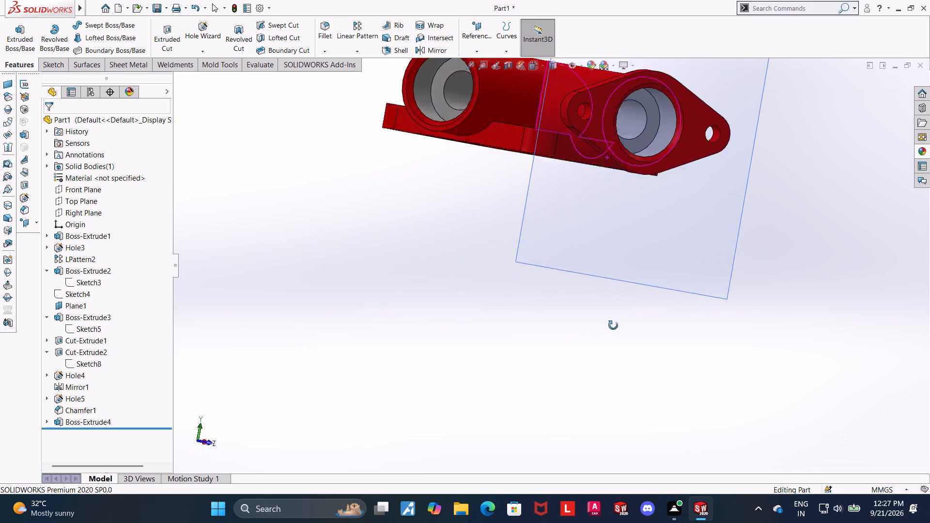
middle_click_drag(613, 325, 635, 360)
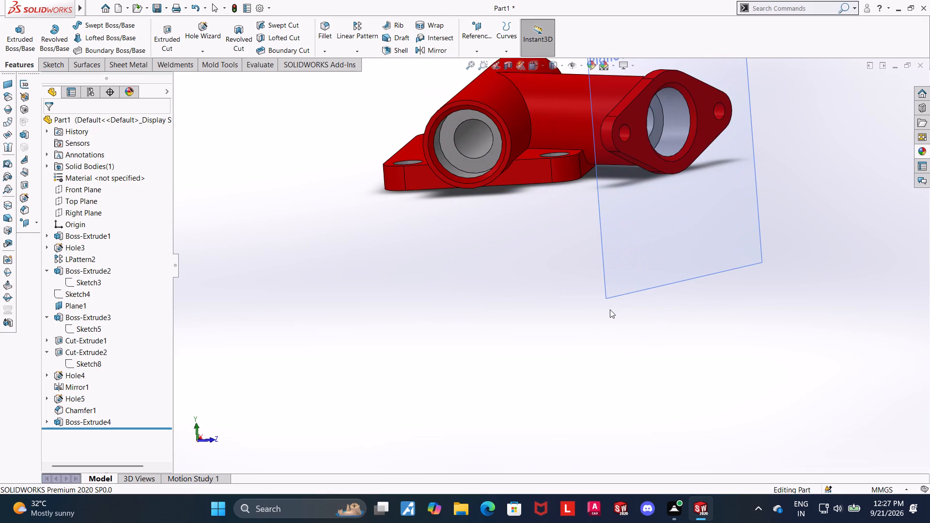
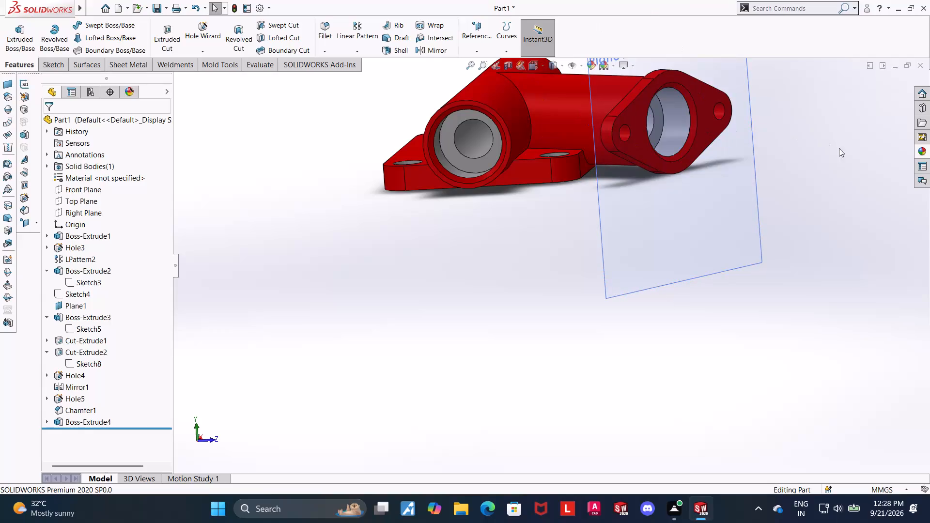
Start a sketch on Plane1 and convert the angled cylinder's 18 mm outer circular edge at the flange into a sketch circle.
middle_click_drag(798, 191, 761, 203)
scroll(618, 103, "down", 2)
middle_click_drag(831, 246, 846, 246)
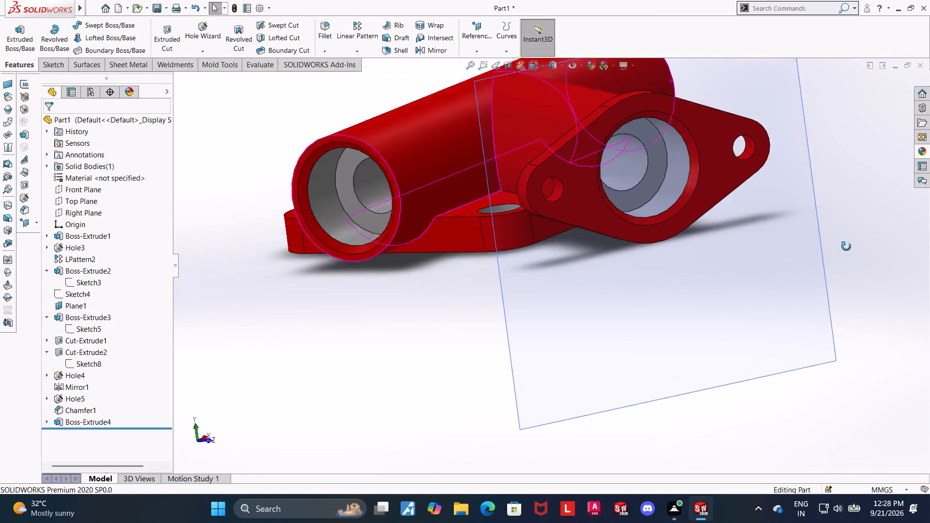
middle_click_drag(846, 246, 894, 248)
scroll(870, 249, "up", 5)
scroll(758, 246, "down", 4)
left_click(631, 295)
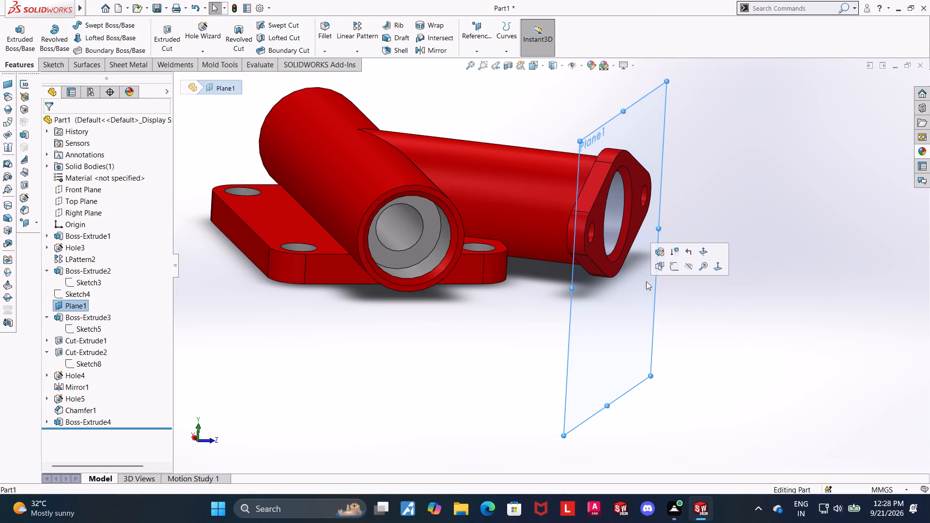
left_click(672, 268)
left_click(86, 433)
left_click(116, 420)
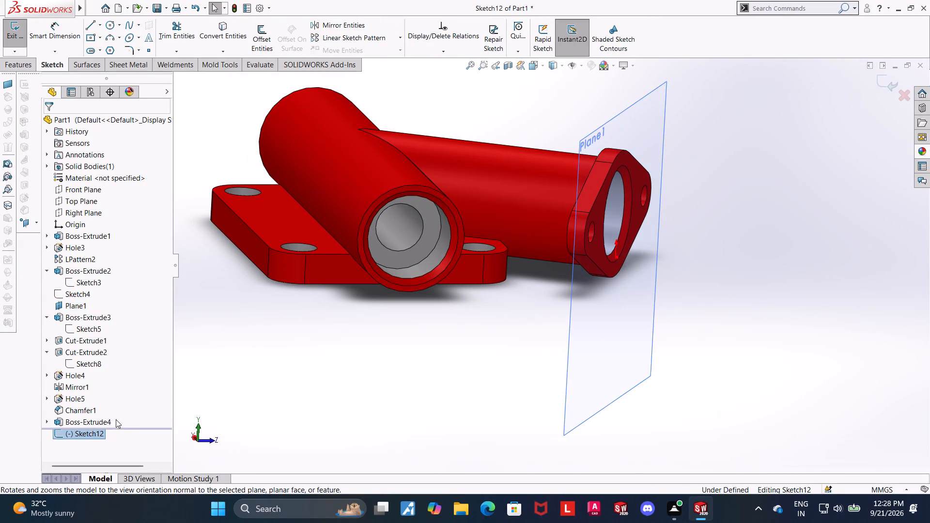
scroll(593, 184, "down", 2)
scroll(493, 263, "down", 2)
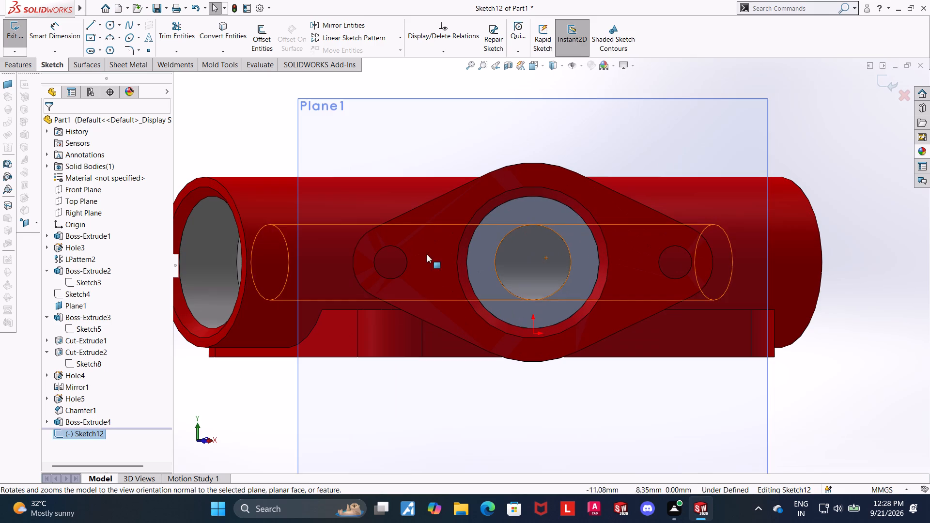
left_click(223, 30)
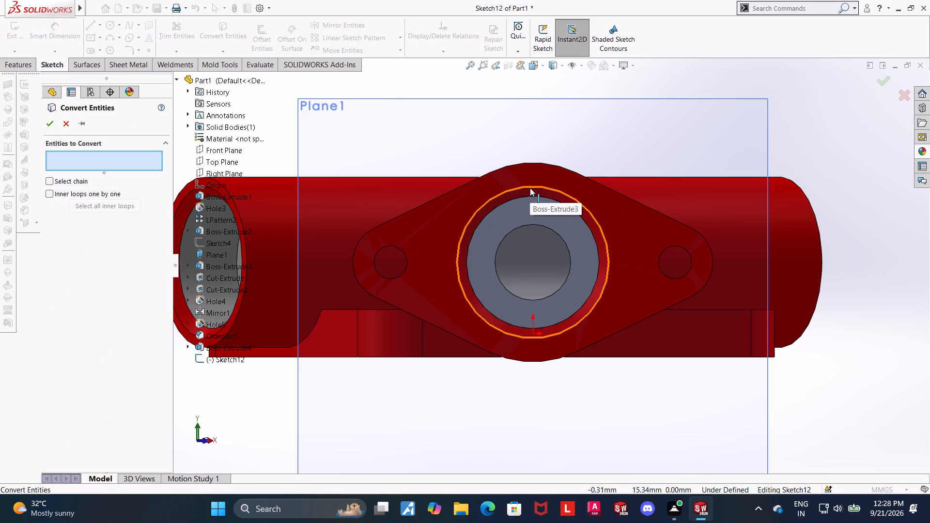
middle_click_drag(624, 151, 682, 295)
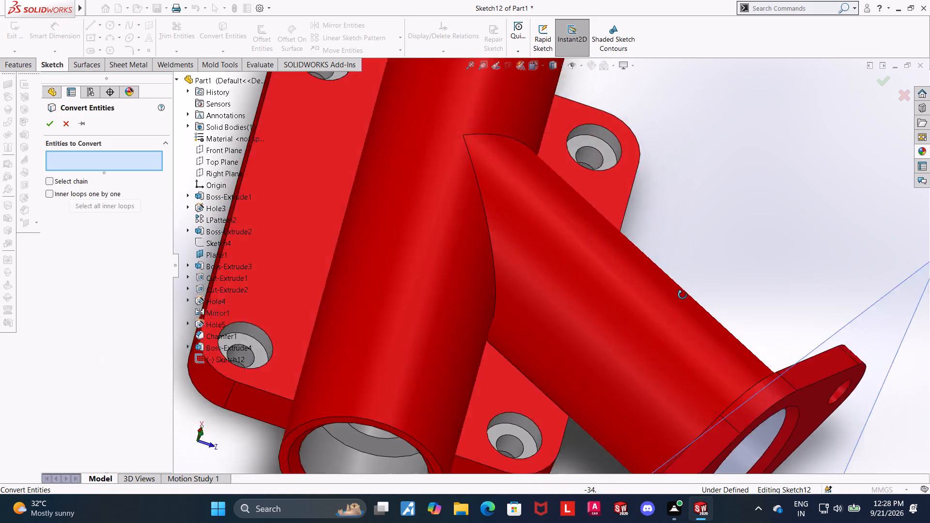
middle_click_drag(682, 295, 724, 374)
left_click(761, 405)
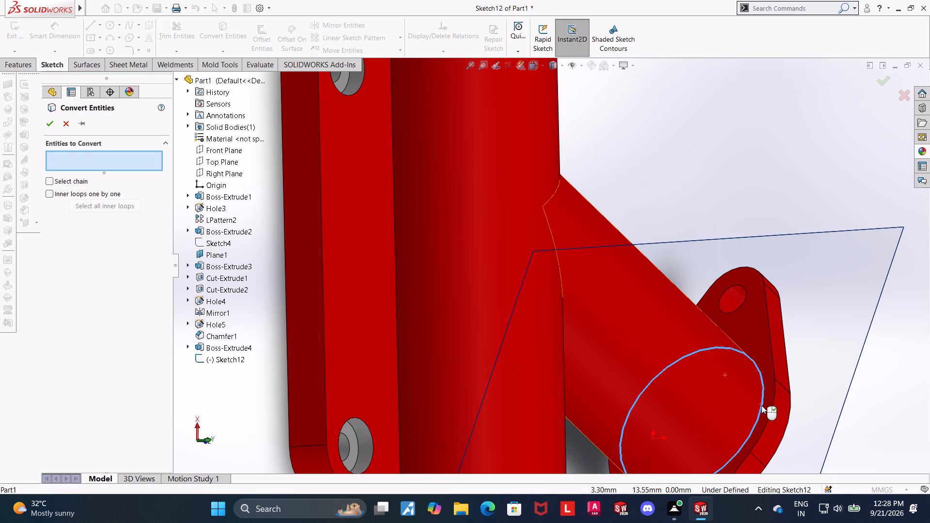
scroll(872, 375, "up", 1)
left_click(54, 119)
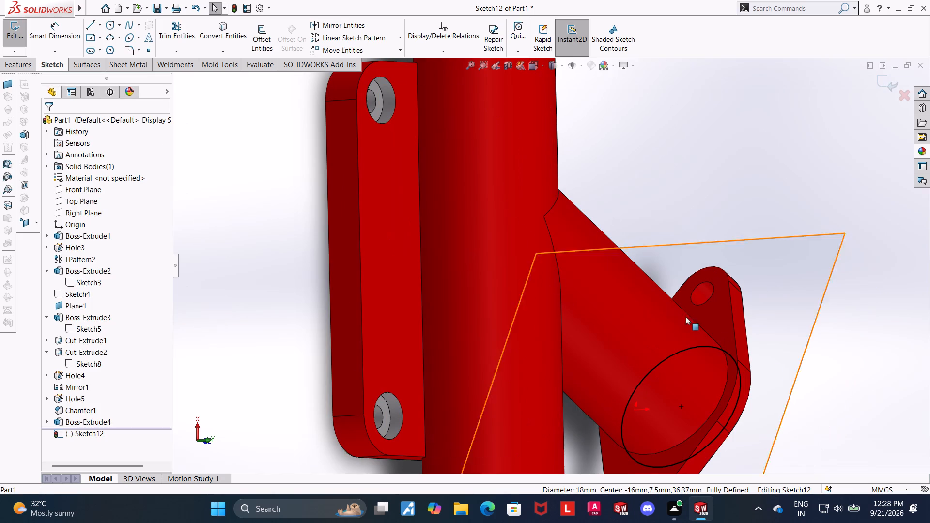
Inspect the converted circle against the flange from the front and face-on to the sketch plane.
middle_click_drag(768, 319, 653, 171)
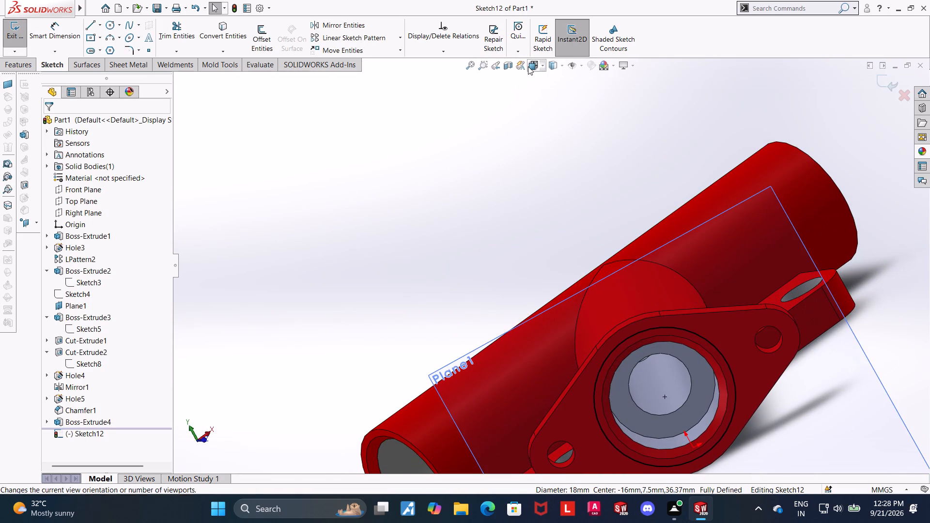
left_click(528, 66)
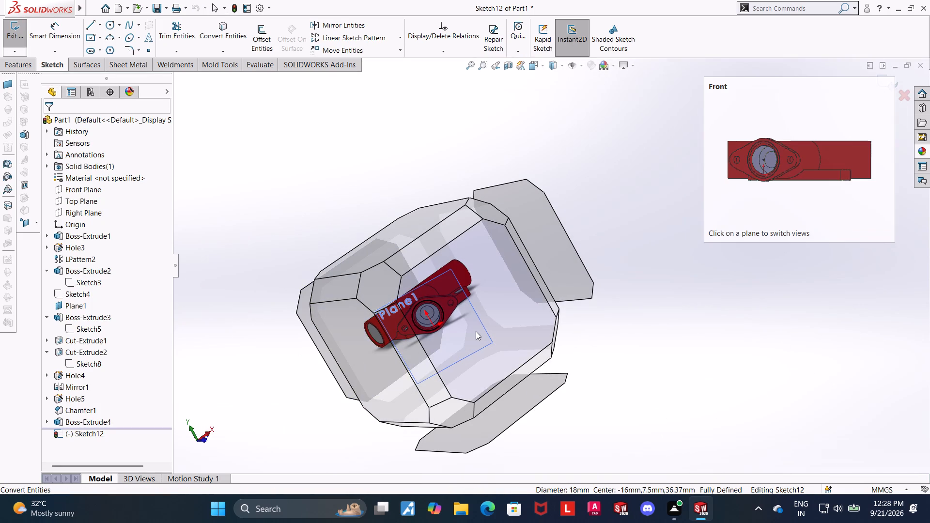
left_click(469, 332)
left_click(492, 339)
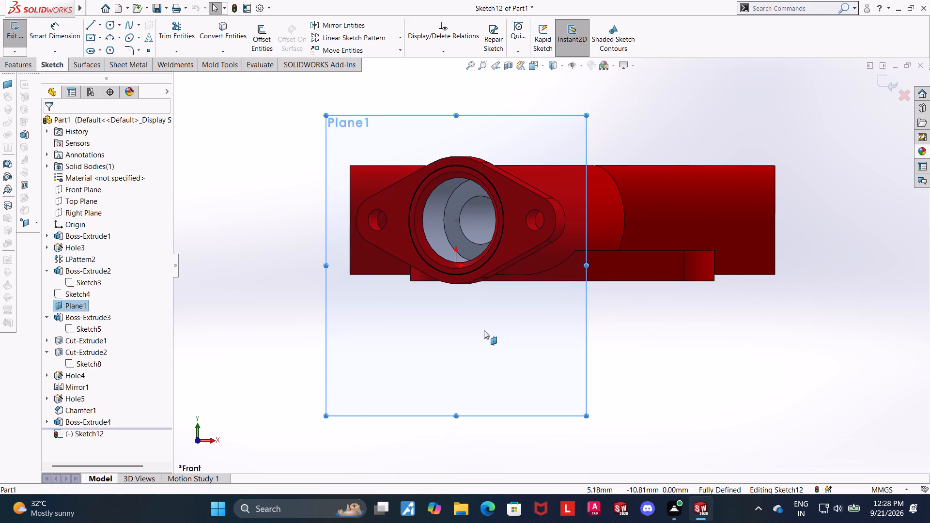
right_click(484, 330)
left_click(769, 354)
left_click(87, 431)
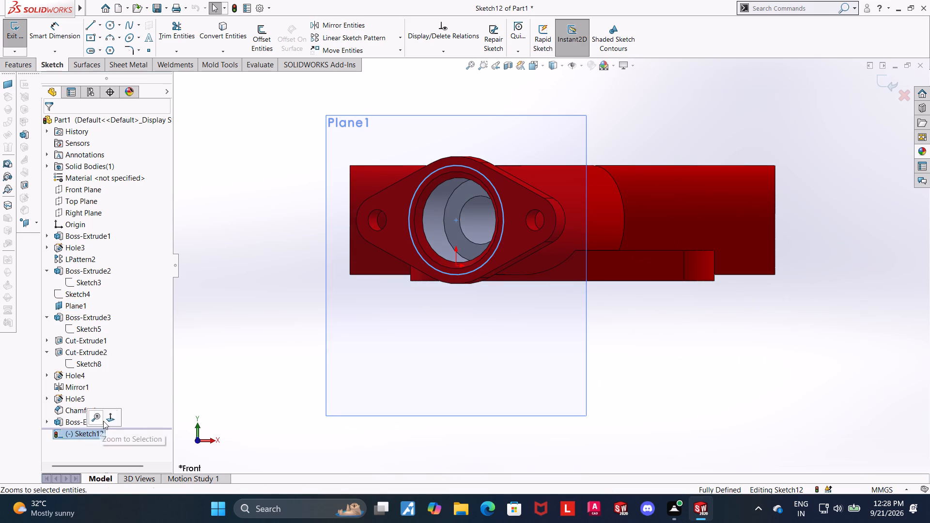
left_click(109, 418)
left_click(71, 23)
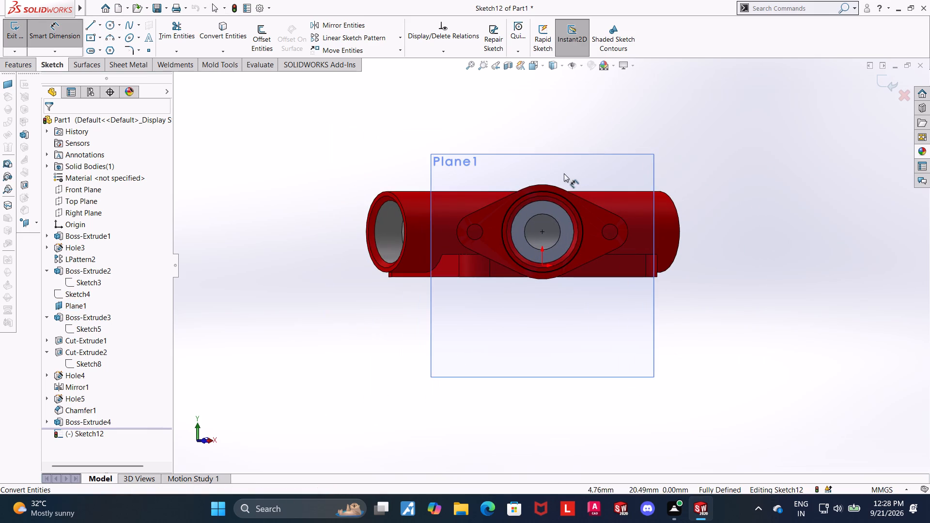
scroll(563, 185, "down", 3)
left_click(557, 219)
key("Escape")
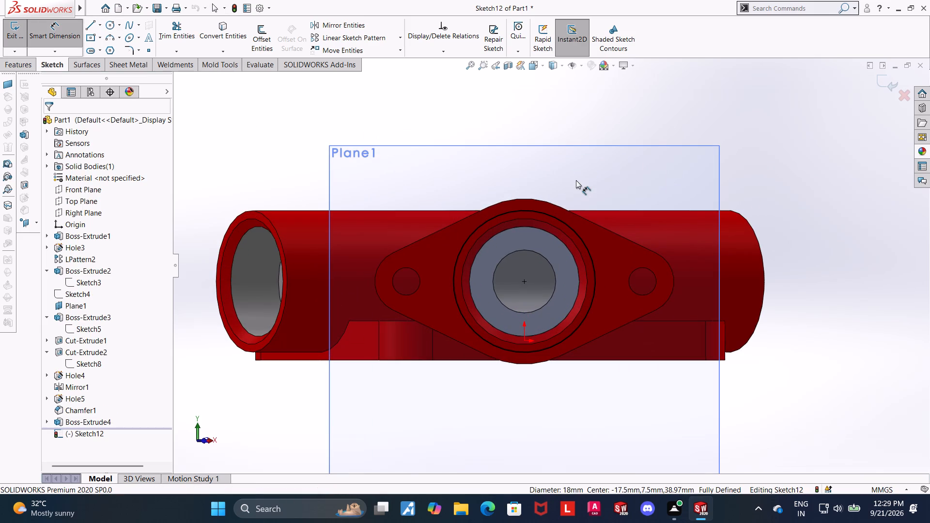
Exit the sketch and extrude the 18 mm circle in the reversed direction up to the straight cylinder's outer surface, merged with the body.
left_click(881, 82)
scroll(811, 142, "up", 4)
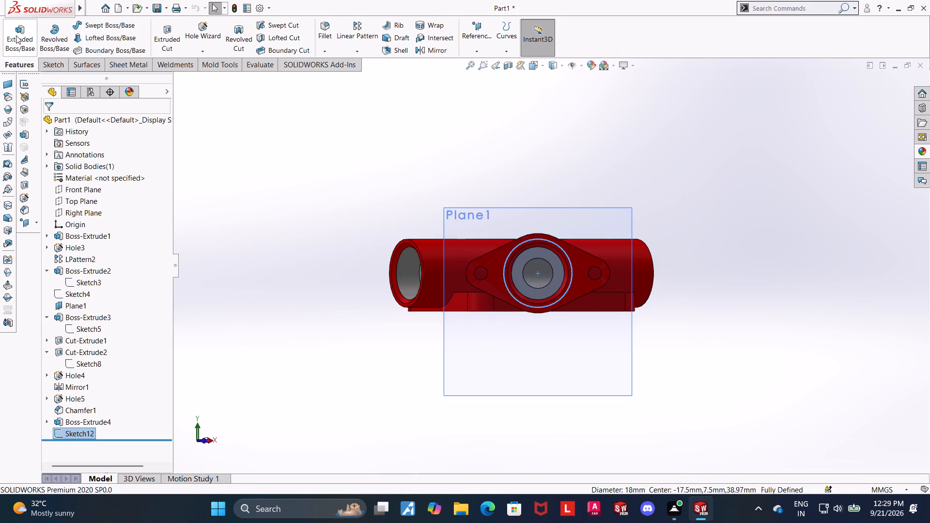
left_click(15, 34)
middle_click_drag(232, 180, 302, 219)
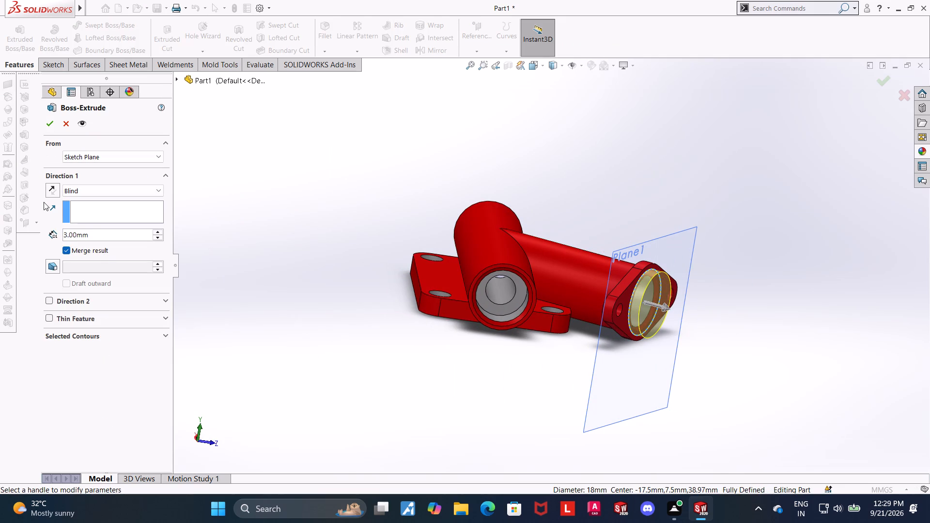
left_click(48, 191)
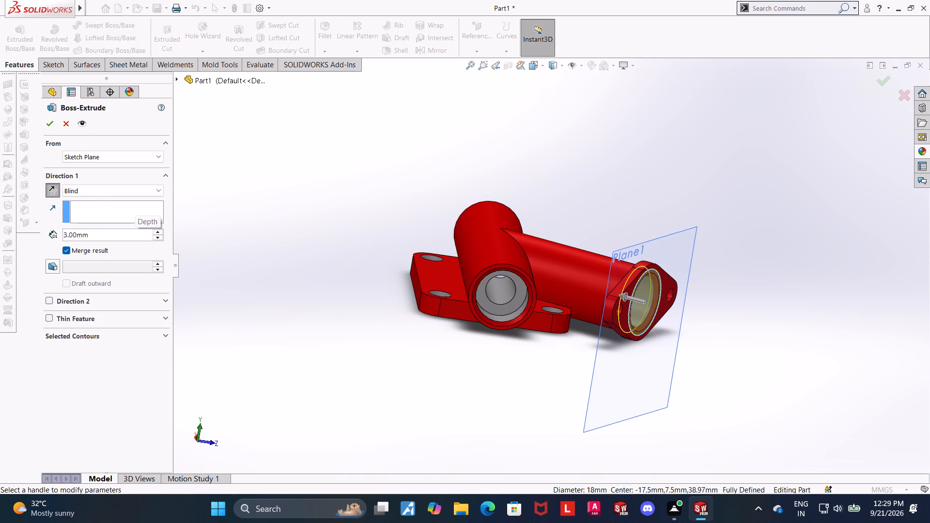
left_click(92, 194)
left_click(93, 232)
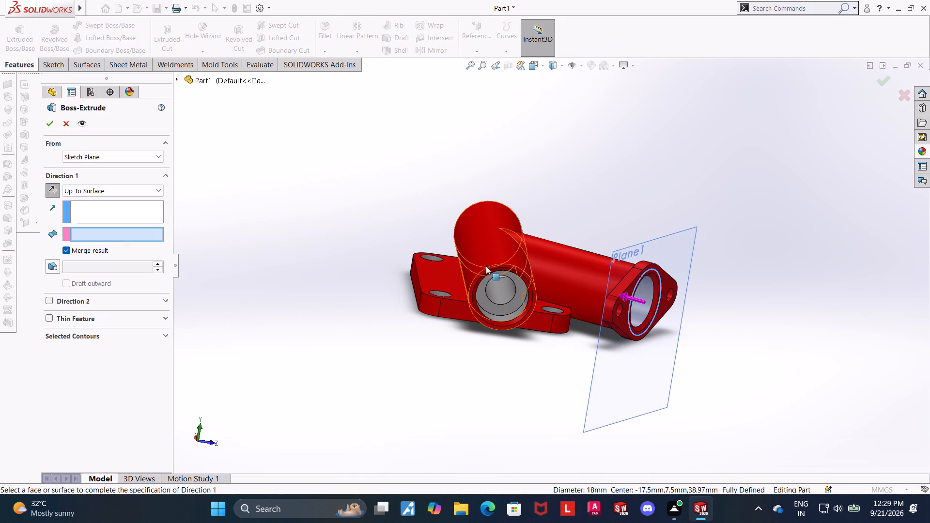
left_click(493, 252)
left_click(50, 127)
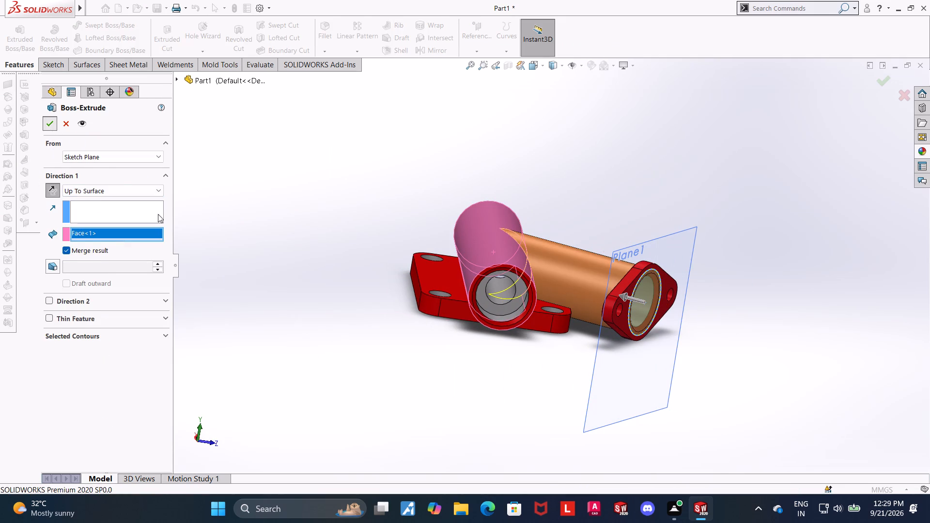
Examine the extruded angled cylinder from the underside of the base plate and from the flange end.
middle_click_drag(513, 433, 493, 215)
scroll(494, 215, "up", 1)
left_click(669, 392)
middle_click_drag(607, 322, 648, 379)
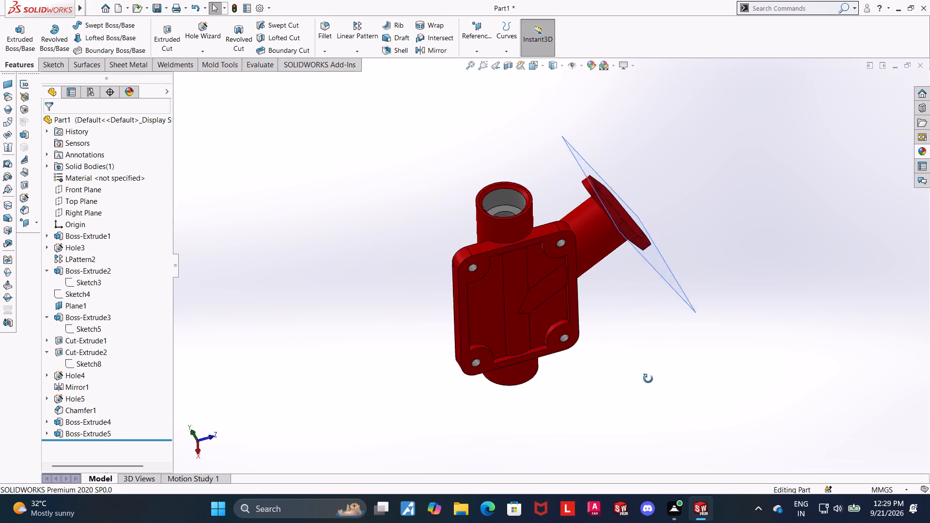
middle_click_drag(648, 379, 635, 331)
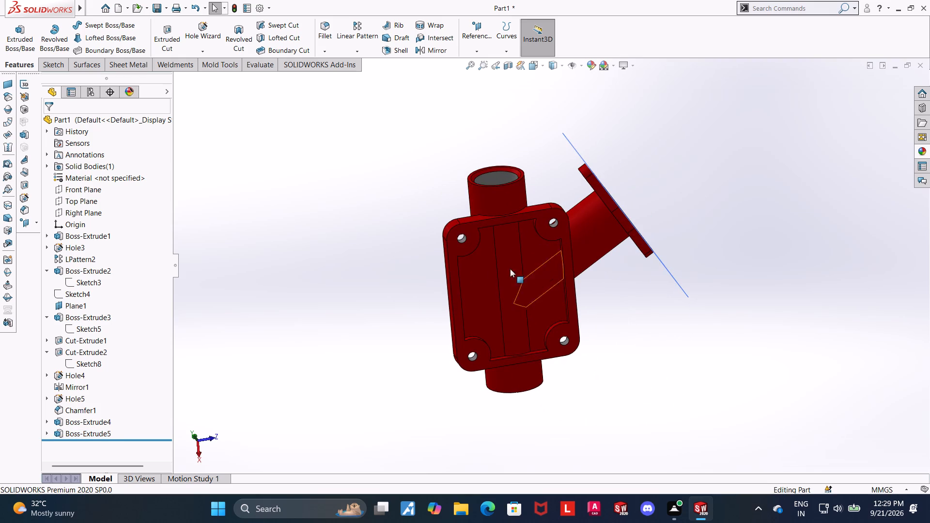
middle_click_drag(626, 300, 616, 376)
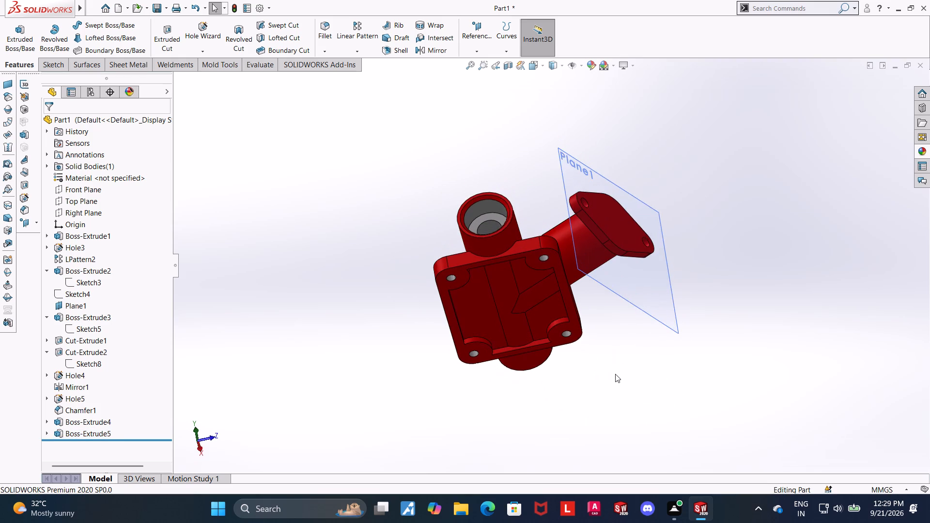
middle_click_drag(760, 246, 745, 325)
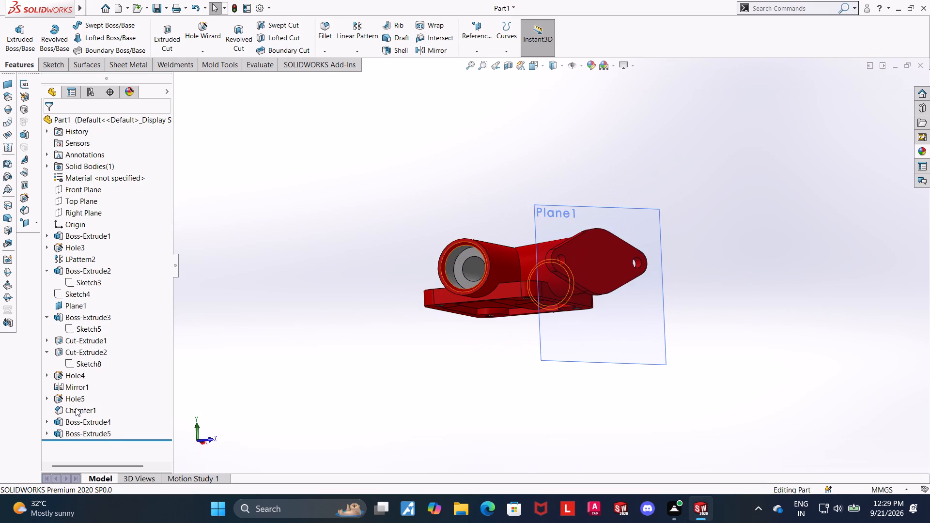
left_click(344, 396)
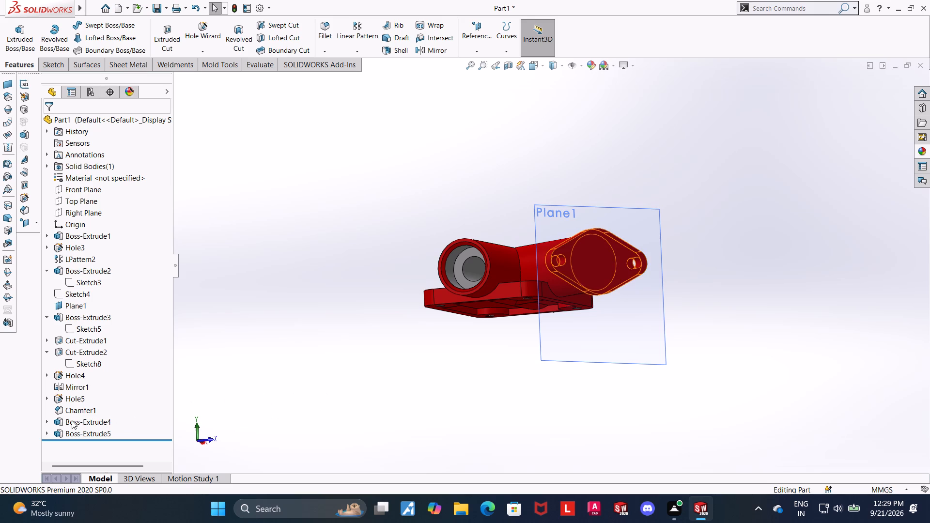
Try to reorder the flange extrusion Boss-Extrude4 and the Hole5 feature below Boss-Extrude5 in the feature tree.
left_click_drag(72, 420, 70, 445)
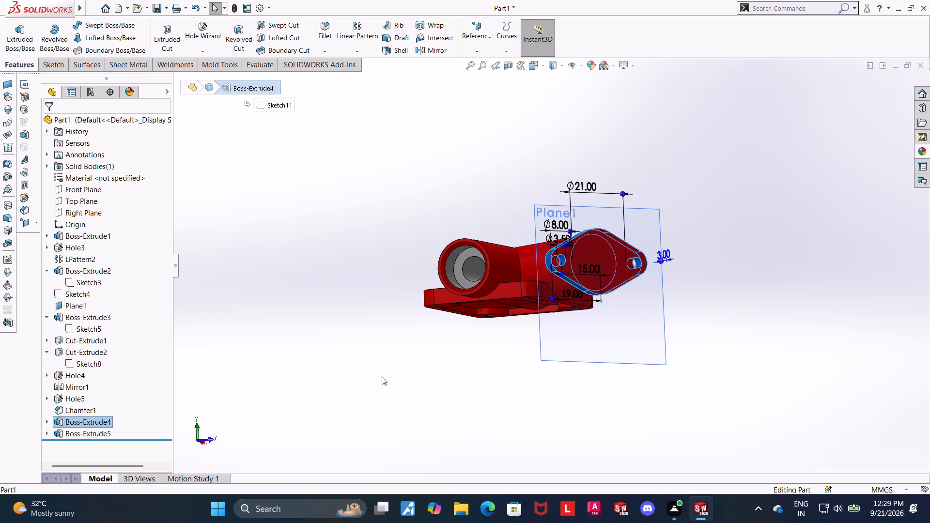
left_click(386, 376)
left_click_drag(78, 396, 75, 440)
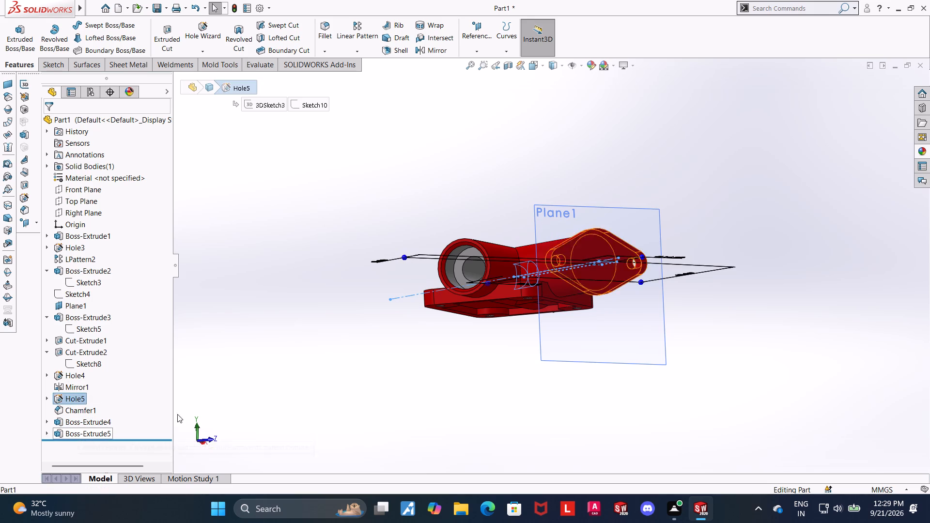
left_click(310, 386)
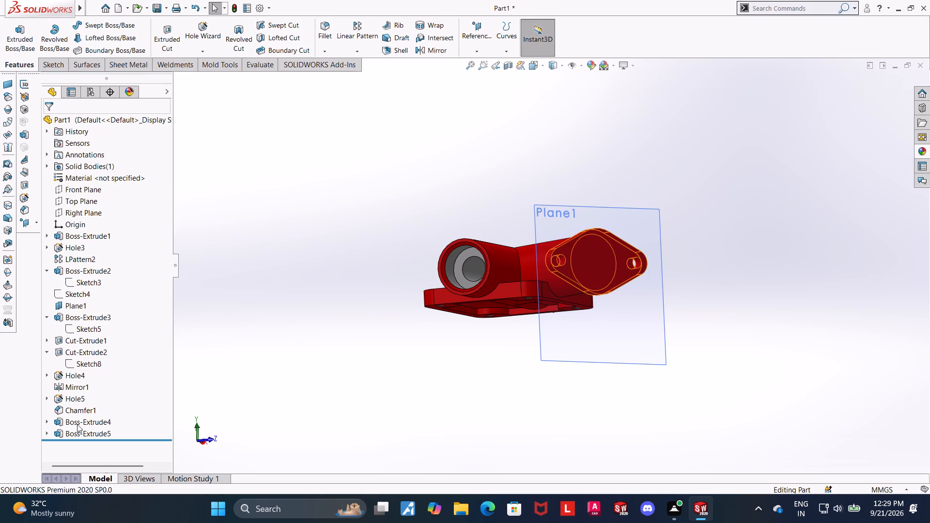
Edit Boss-Extrude5's sketch and draw a concentric circle about 16 mm in diameter inside the 18 mm circle.
left_click(47, 429)
left_click(85, 441)
left_click(93, 414)
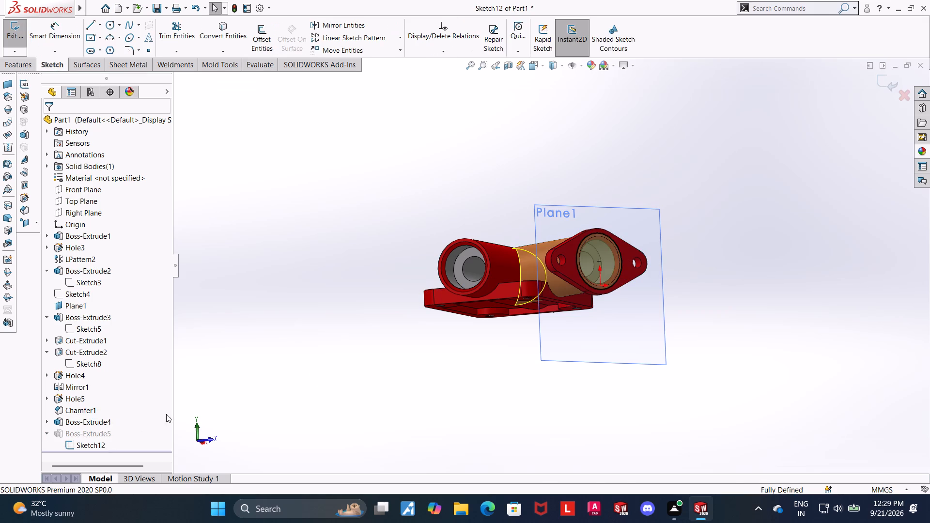
left_click(90, 445)
left_click(118, 429)
left_click(755, 285)
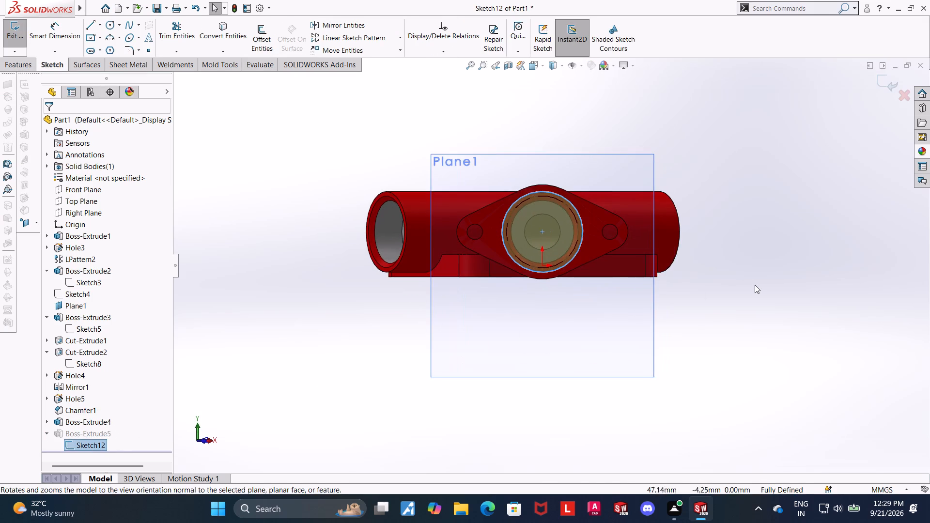
scroll(514, 217, "down", 3)
scroll(682, 253, "down", 3)
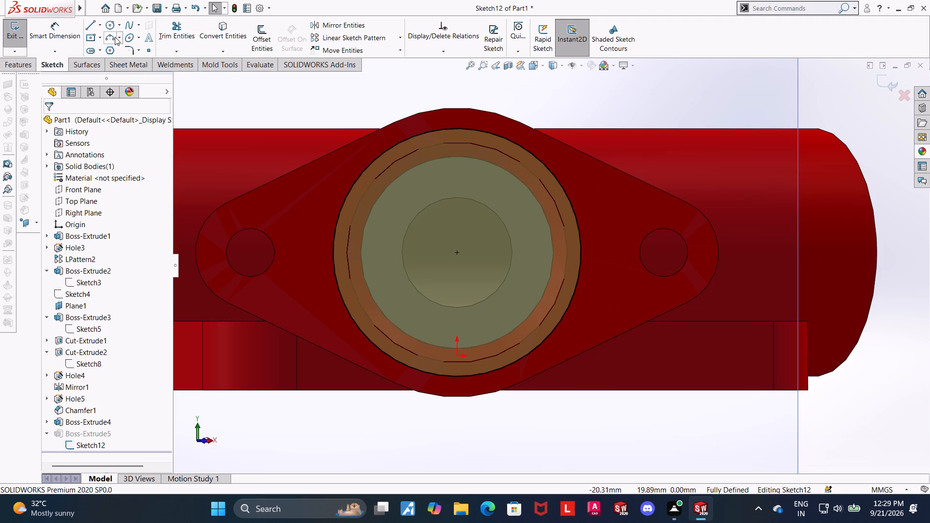
left_click(110, 24)
left_click(456, 253)
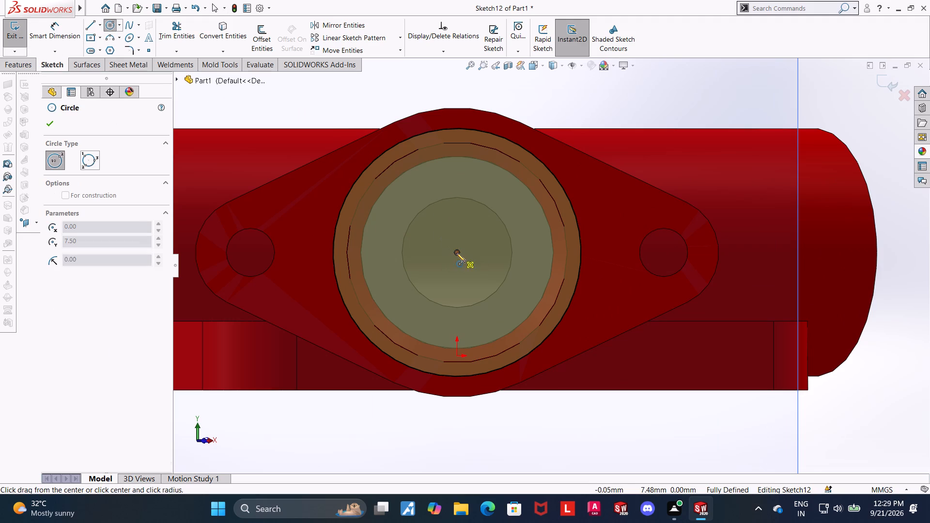
left_click(521, 161)
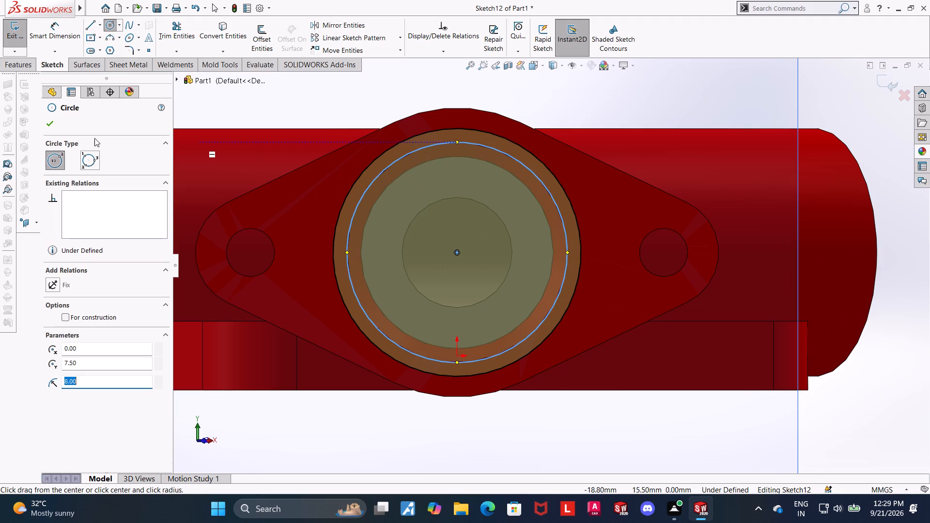
left_click(45, 124)
Dimension the inner concentric circle to a 16 mm diameter and exit Boss-Extrude5's sketch.
scroll(358, 209, "up", 4)
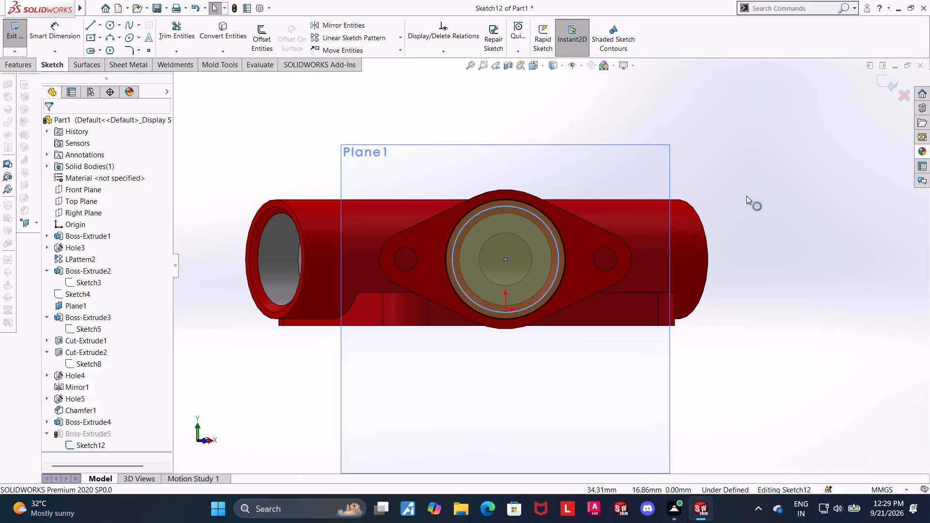
middle_click_drag(765, 181, 784, 200)
left_click(838, 237)
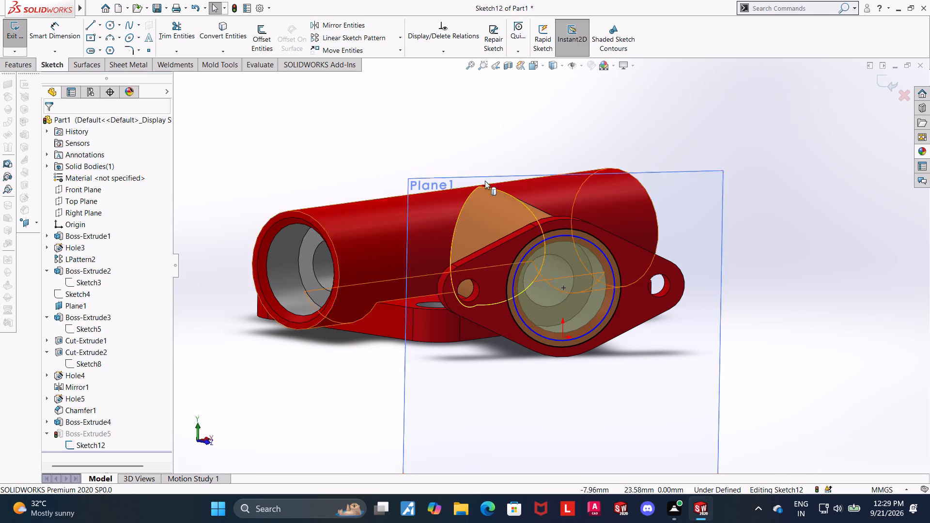
left_click(53, 39)
left_click(577, 236)
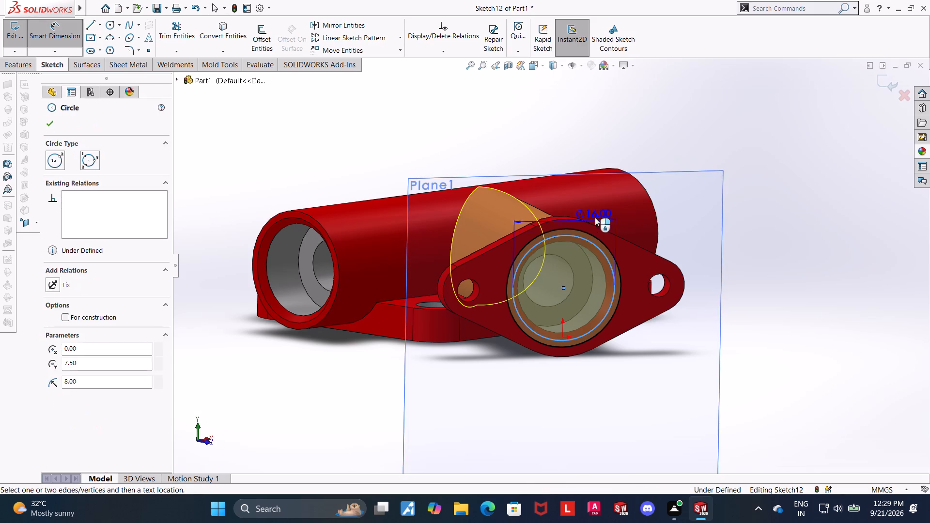
left_click(599, 213)
left_click(560, 200)
left_click(796, 216)
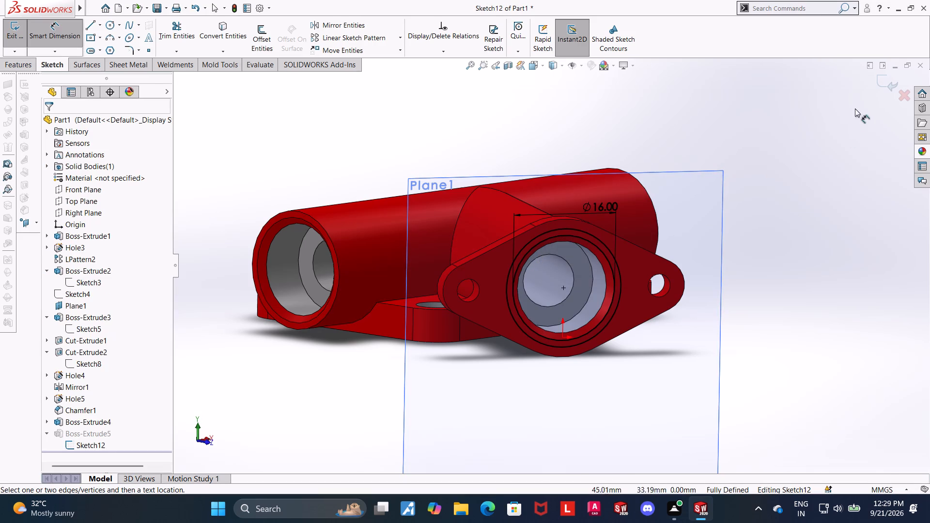
left_click(885, 84)
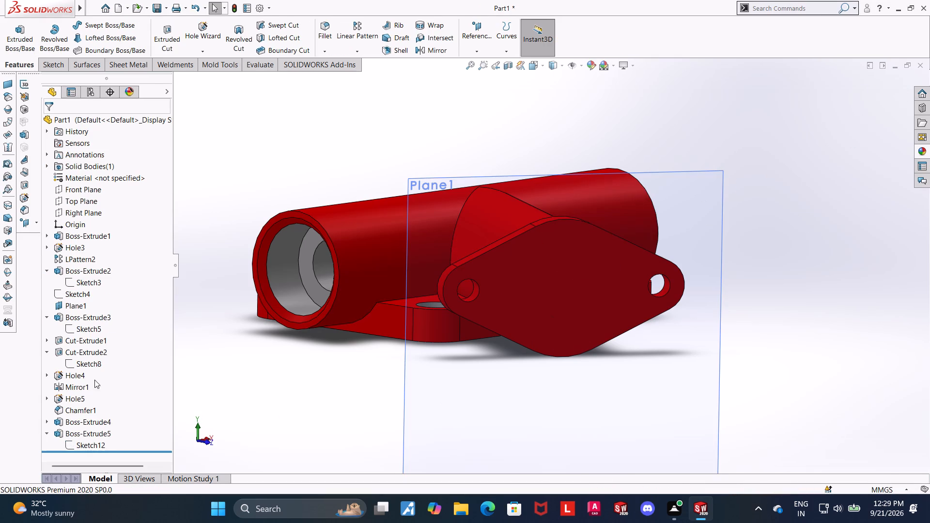
left_click(240, 411)
Reopen Boss-Extrude5's sketch and feature definition, and reapply the ring profile's extrusion up to the straight cylinder's outer surface.
left_click(83, 443)
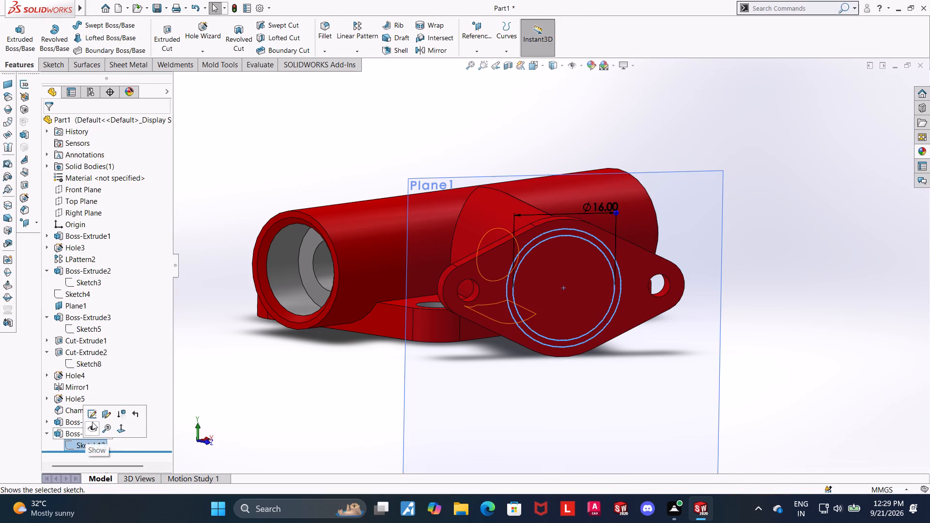
left_click(92, 421)
left_click(747, 387)
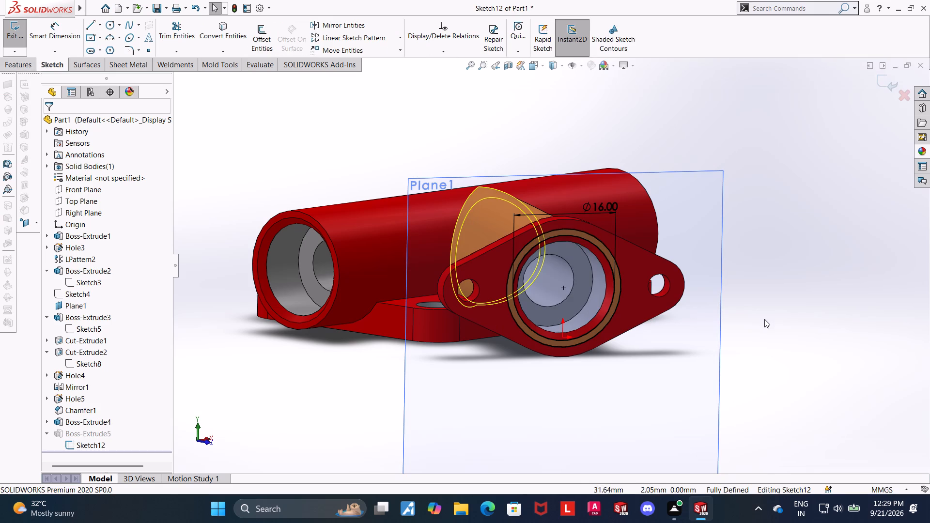
left_click(880, 89)
left_click(882, 83)
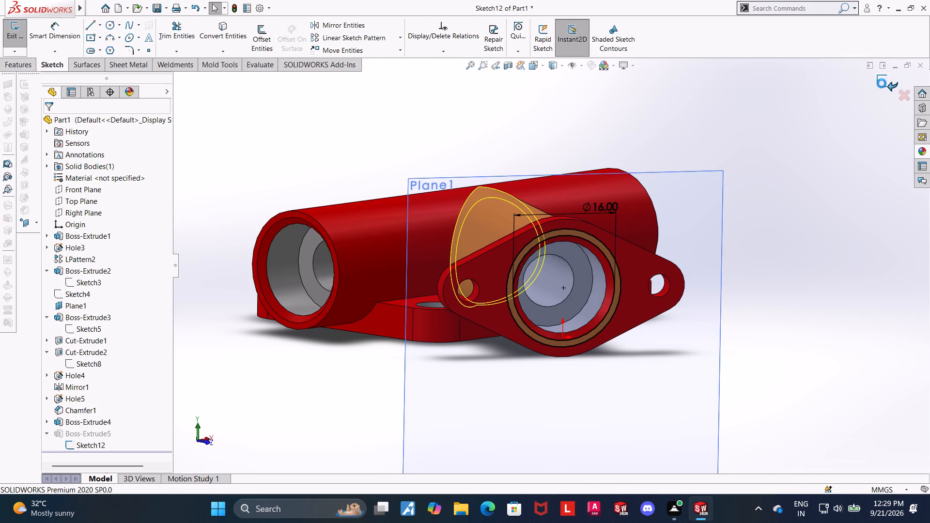
left_click(71, 432)
left_click(77, 406)
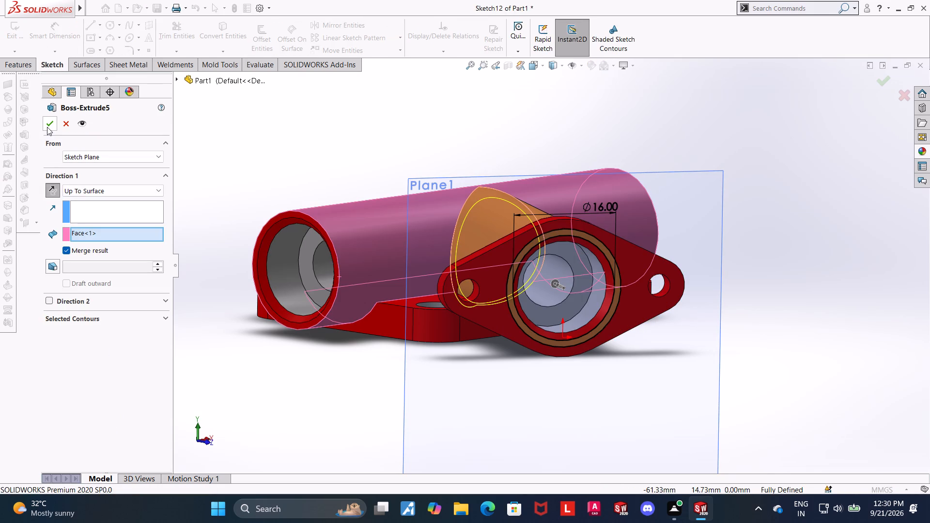
left_click(47, 127)
left_click(304, 385)
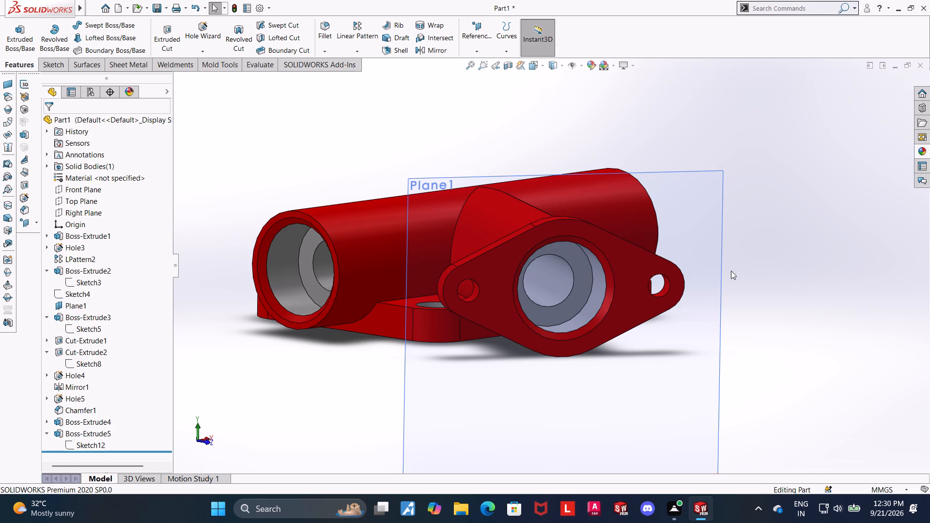
Examine the angled cylinder's bore, the flange and the junction with the straight cylinder from several directions.
middle_click_drag(576, 263, 596, 288)
scroll(598, 290, "down", 1)
left_click(832, 355)
middle_click_drag(794, 351, 823, 283)
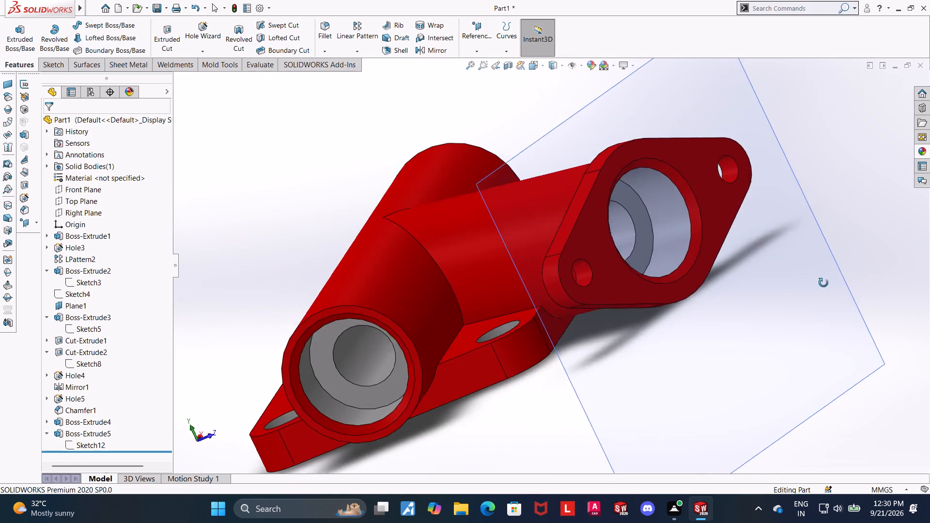
middle_click_drag(823, 283, 818, 283)
scroll(732, 235, "up", 4)
left_click(726, 211)
scroll(701, 201, "up", 1)
middle_click_drag(640, 213, 617, 302)
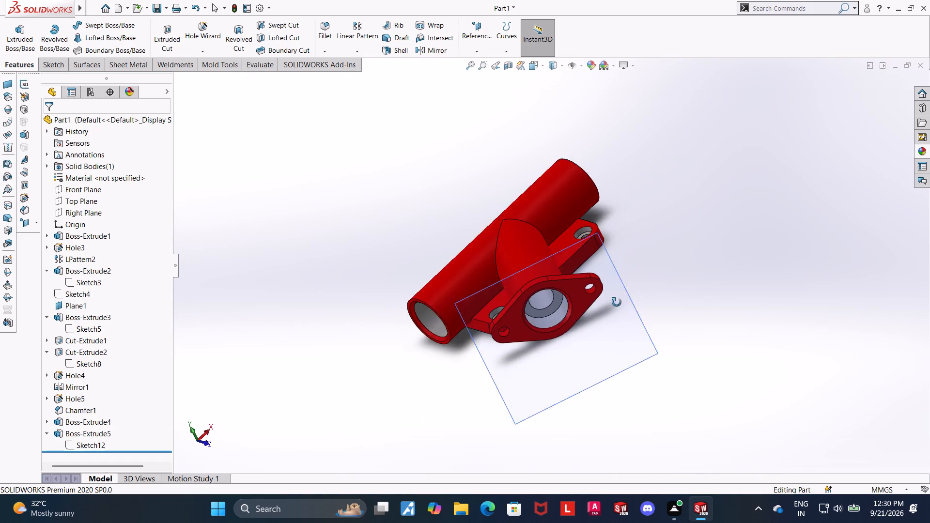
middle_click_drag(617, 302, 617, 299)
scroll(573, 310, "down", 8)
scroll(740, 295, "up", 4)
left_click(745, 286)
middle_click_drag(739, 258, 761, 239)
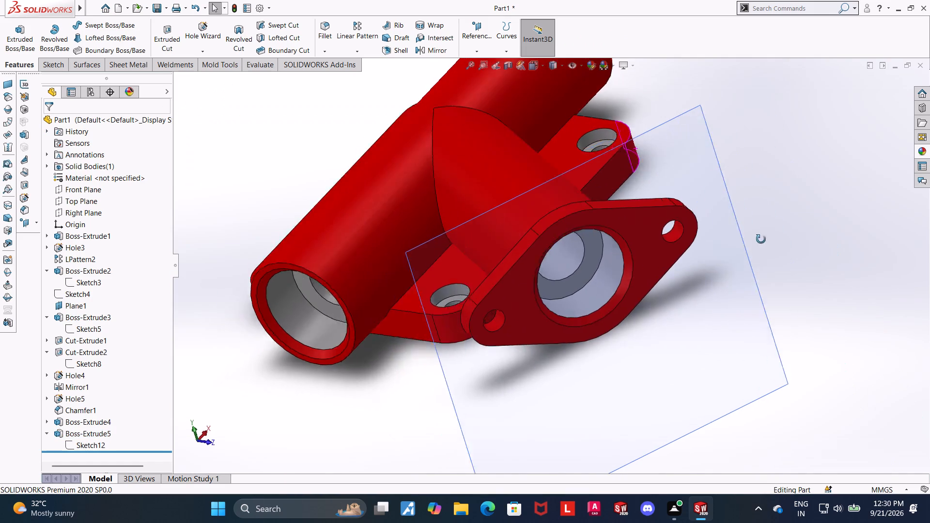
middle_click_drag(761, 239, 776, 224)
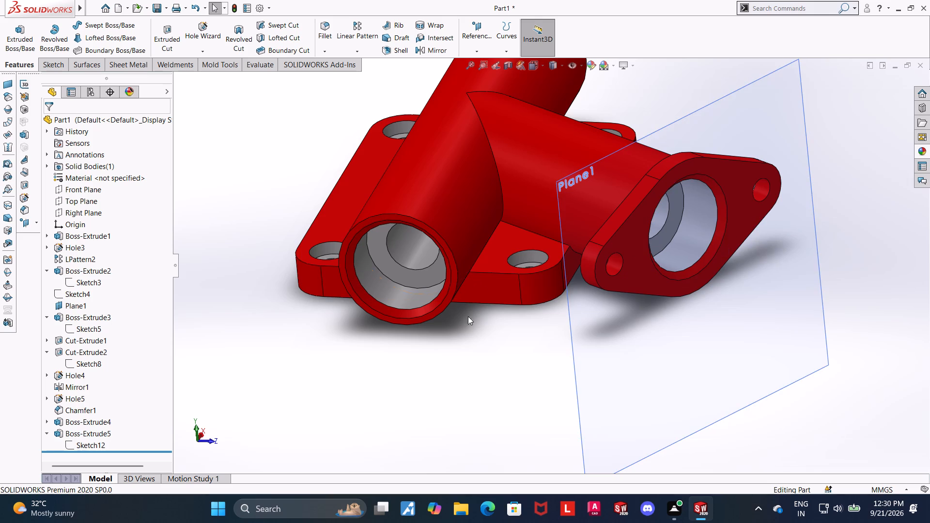
middle_click_drag(493, 327, 500, 313)
middle_click_drag(498, 308, 461, 273)
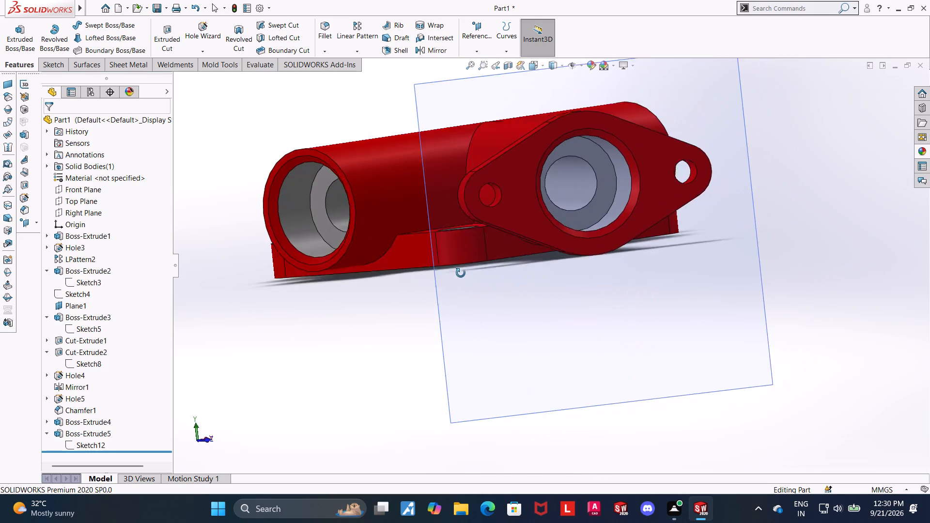
middle_click_drag(461, 273, 462, 288)
middle_click_drag(467, 290, 512, 229)
middle_click_drag(511, 236, 502, 437)
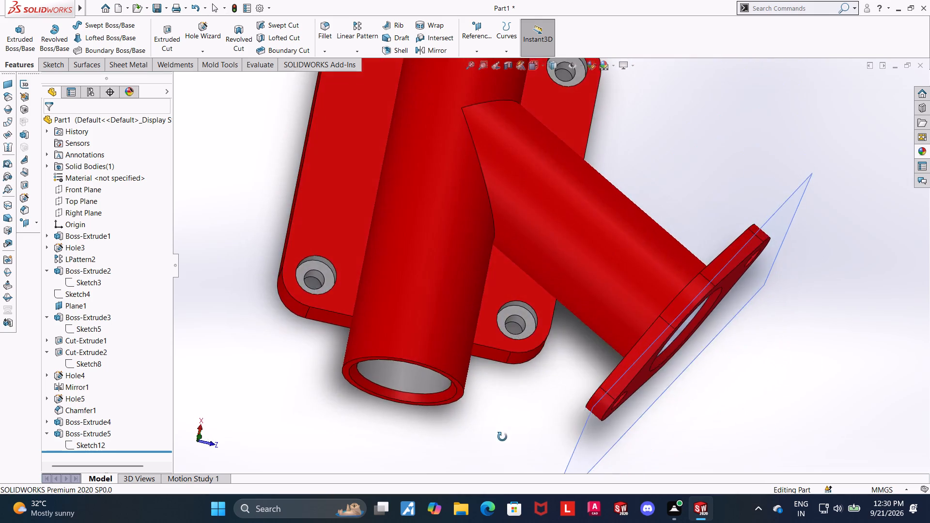
middle_click_drag(502, 437, 511, 185)
middle_click_drag(511, 185, 511, 257)
middle_click_drag(462, 288, 439, 309)
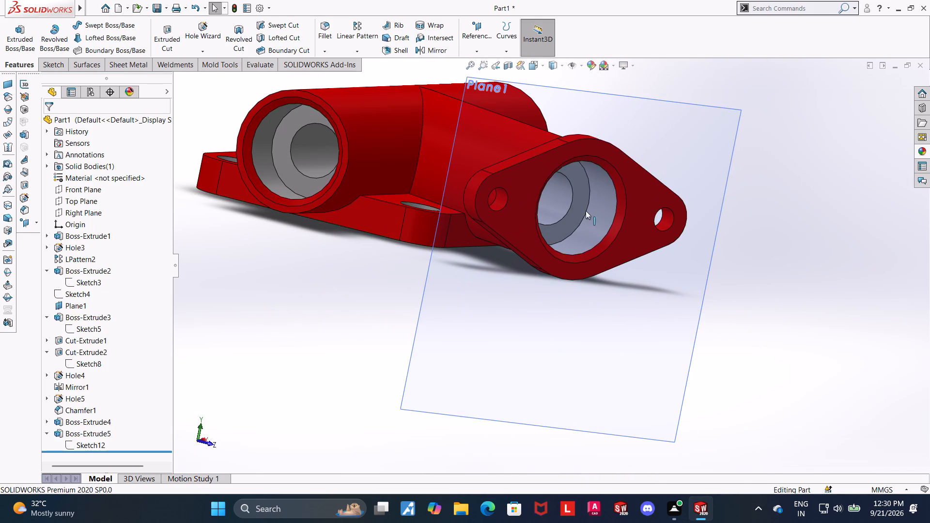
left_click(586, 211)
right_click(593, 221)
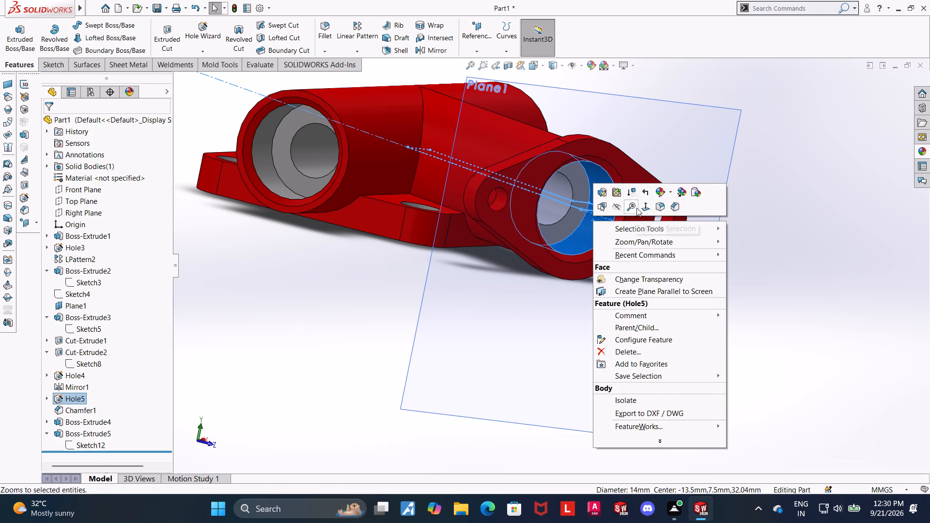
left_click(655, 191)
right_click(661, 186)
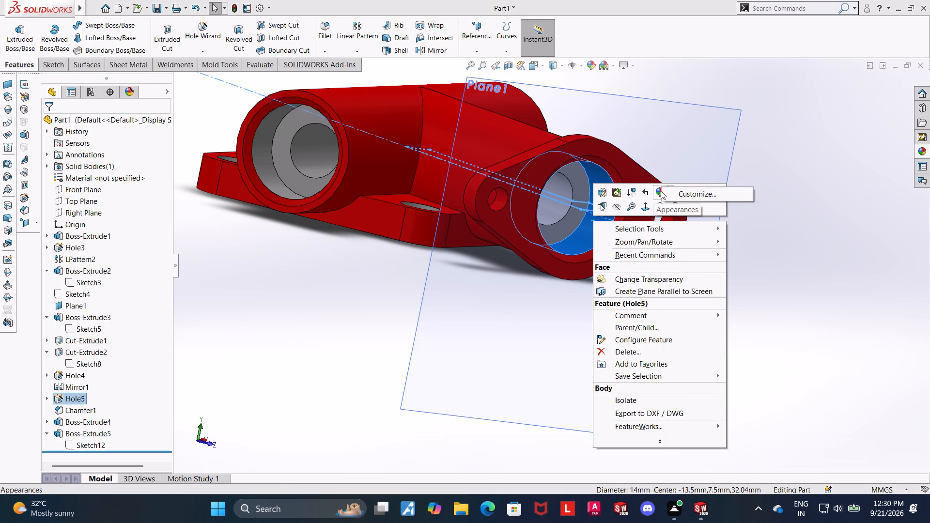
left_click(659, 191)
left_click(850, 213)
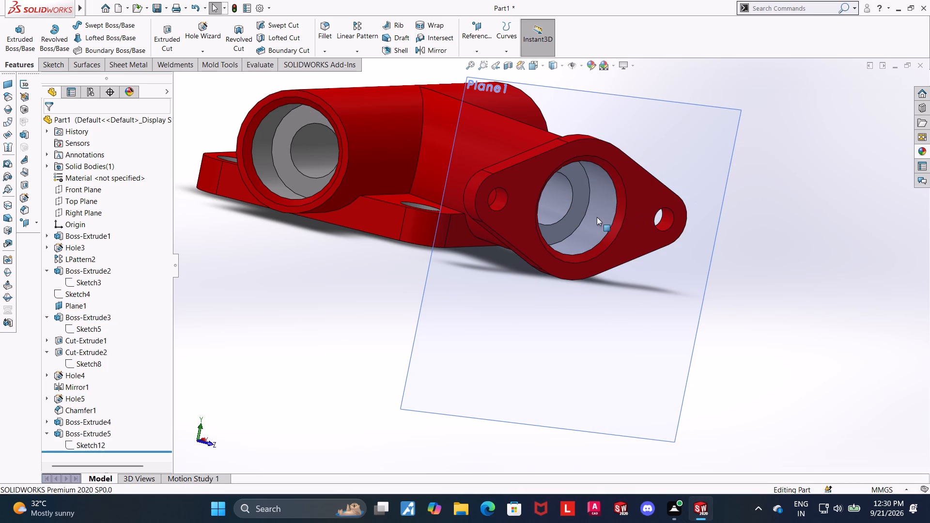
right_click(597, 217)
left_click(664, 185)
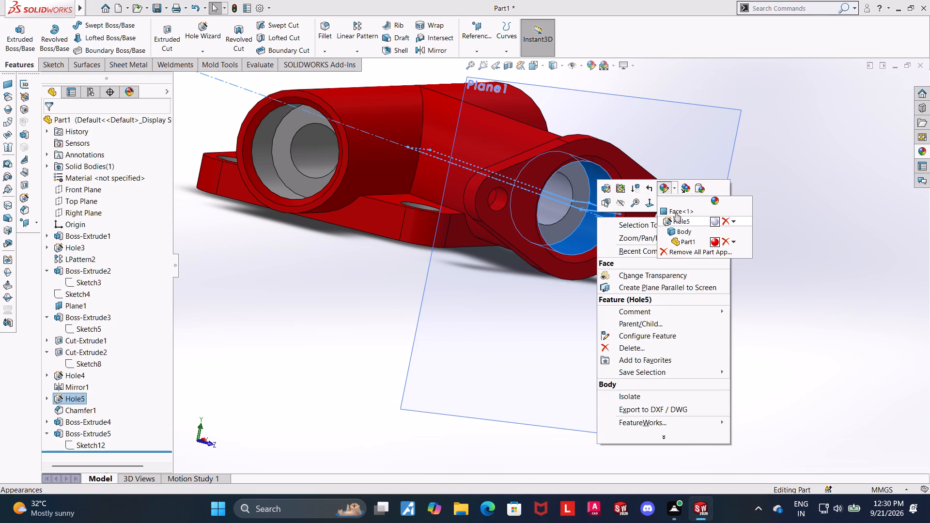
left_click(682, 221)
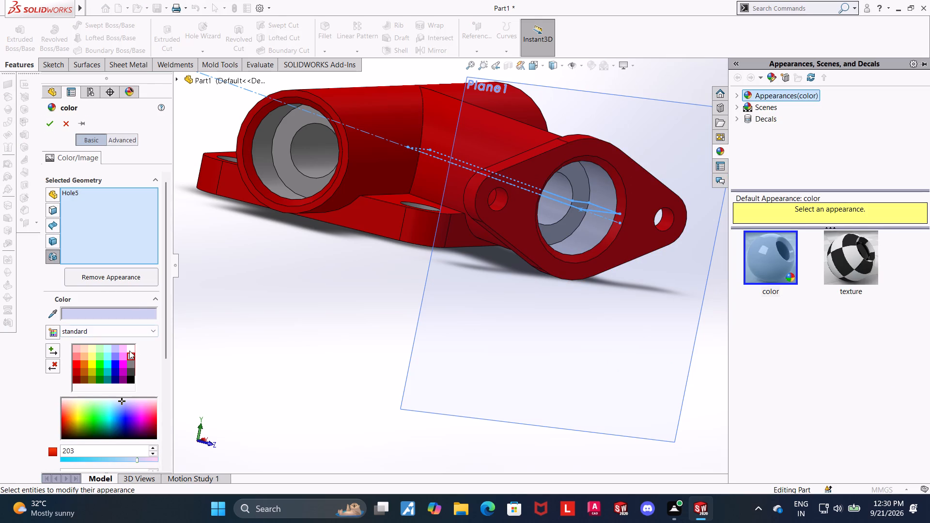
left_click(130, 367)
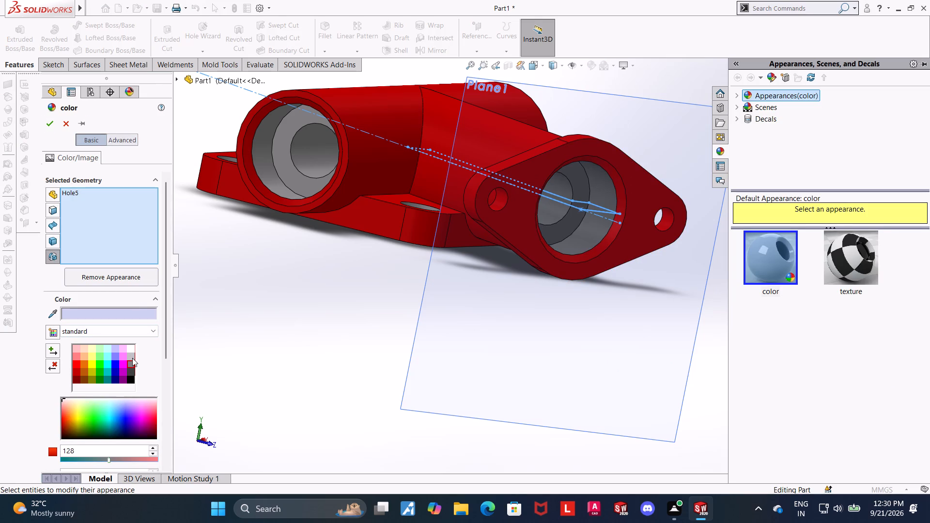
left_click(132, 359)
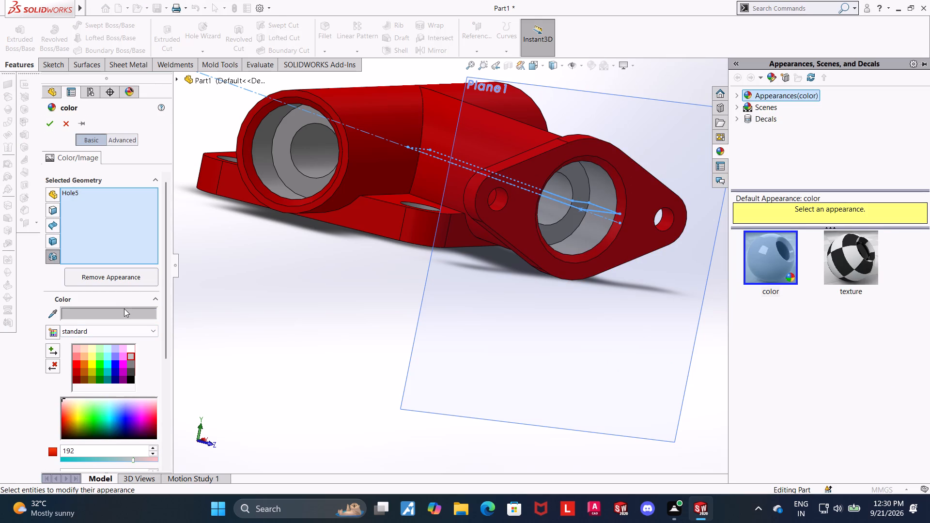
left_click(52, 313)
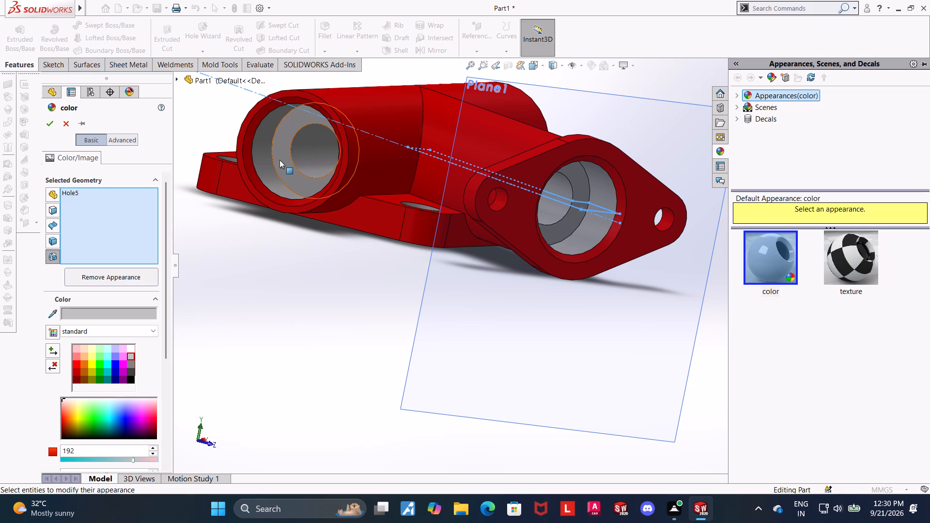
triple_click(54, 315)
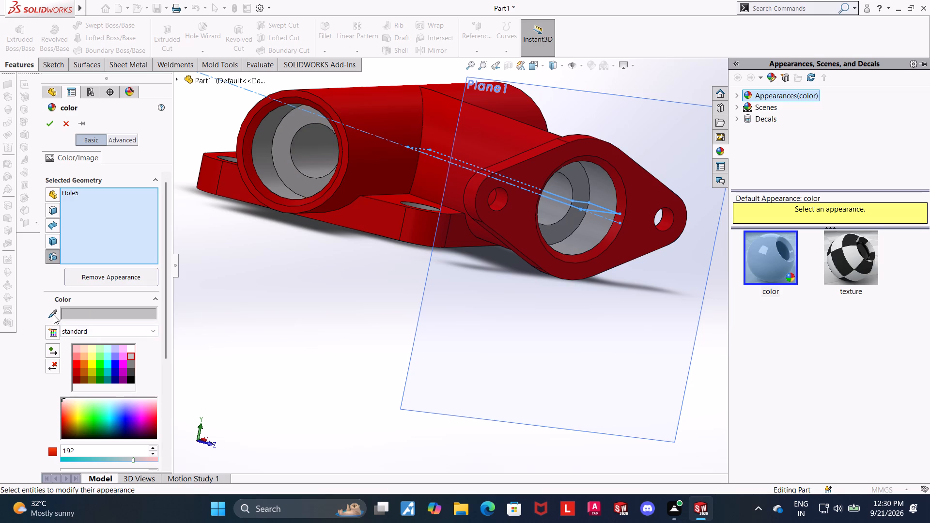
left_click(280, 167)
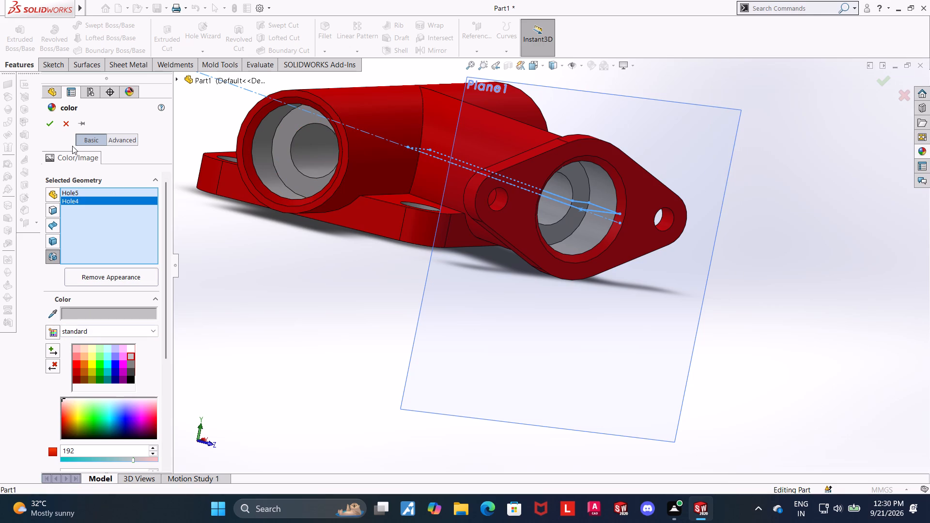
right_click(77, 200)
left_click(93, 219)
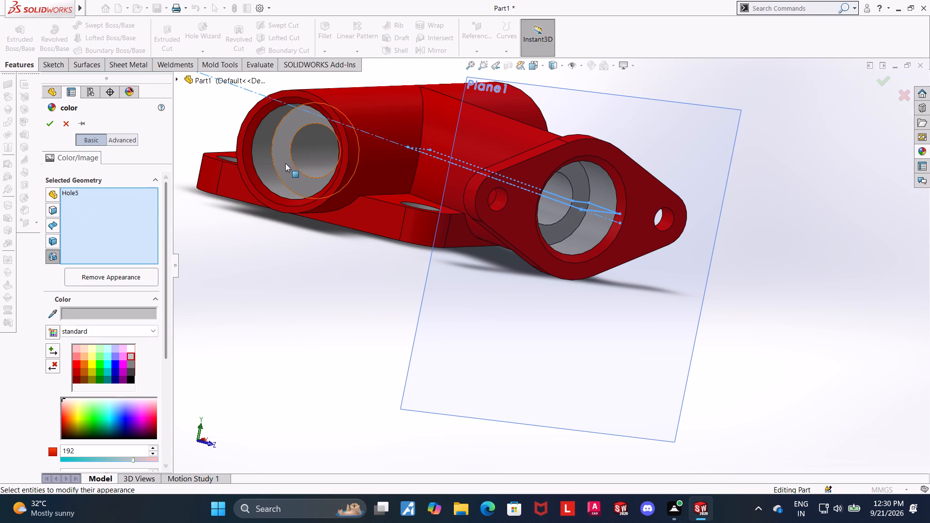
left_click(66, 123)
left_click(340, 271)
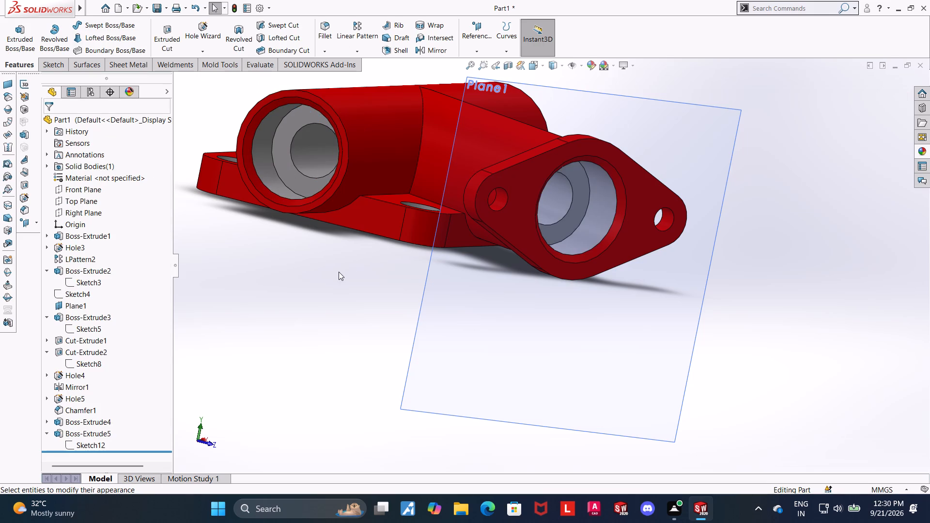
Start a Fillet on the circular edge where the angled cylinder meets the flange, with a 2 mm radius.
scroll(253, 285, "up", 1)
middle_click_drag(292, 237, 328, 126)
scroll(326, 146, "up", 1)
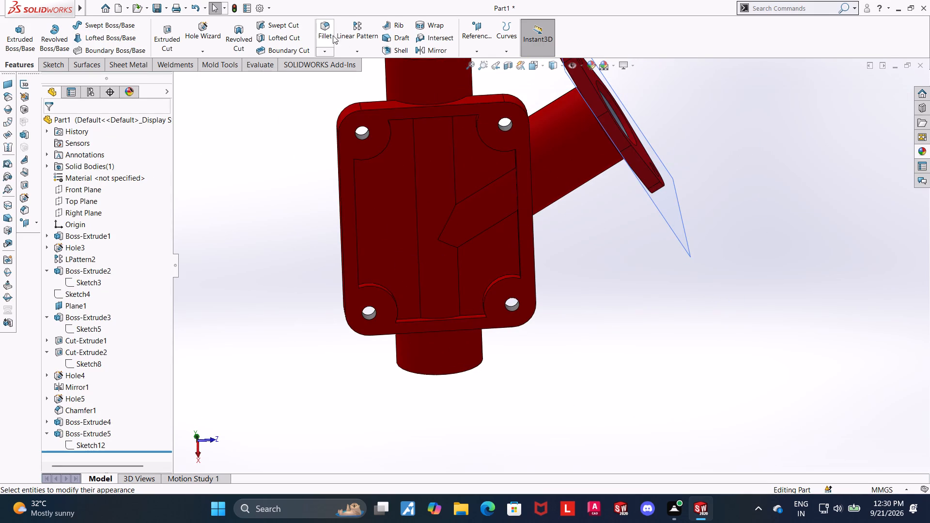
left_click(323, 26)
middle_click_drag(571, 221, 621, 427)
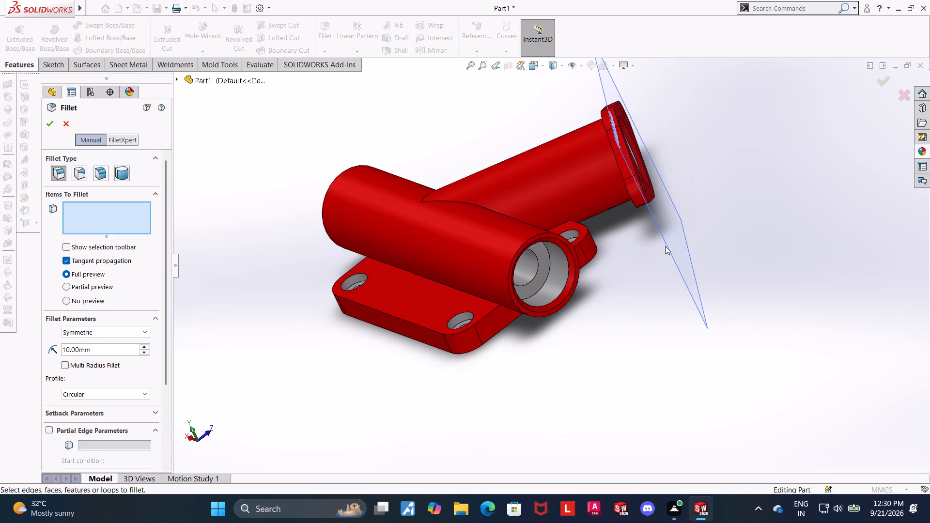
middle_click_drag(655, 264, 697, 249)
scroll(655, 172, "down", 3)
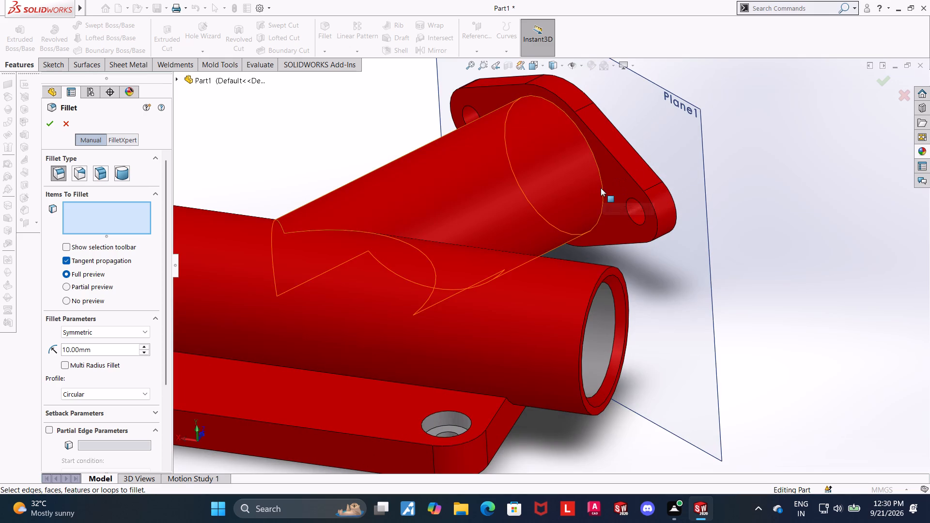
left_click(602, 188)
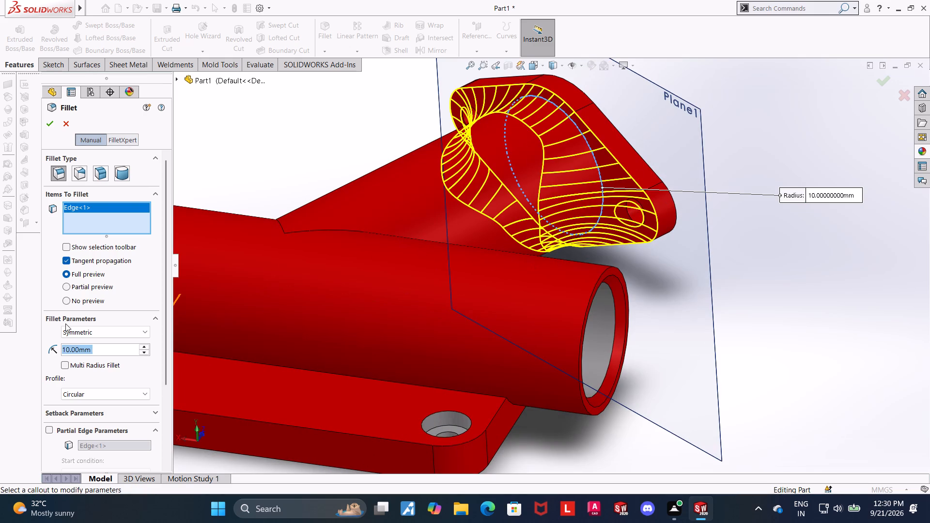
key("2")
key("Return")
Add an edge where the angled cylinder meets the base plate's top to the 2 mm fillet, and remove the straight cylinder's face from the selection.
scroll(562, 307, "up", 5)
middle_click_drag(706, 194, 675, 335)
scroll(669, 337, "up", 1)
scroll(476, 286, "down", 5)
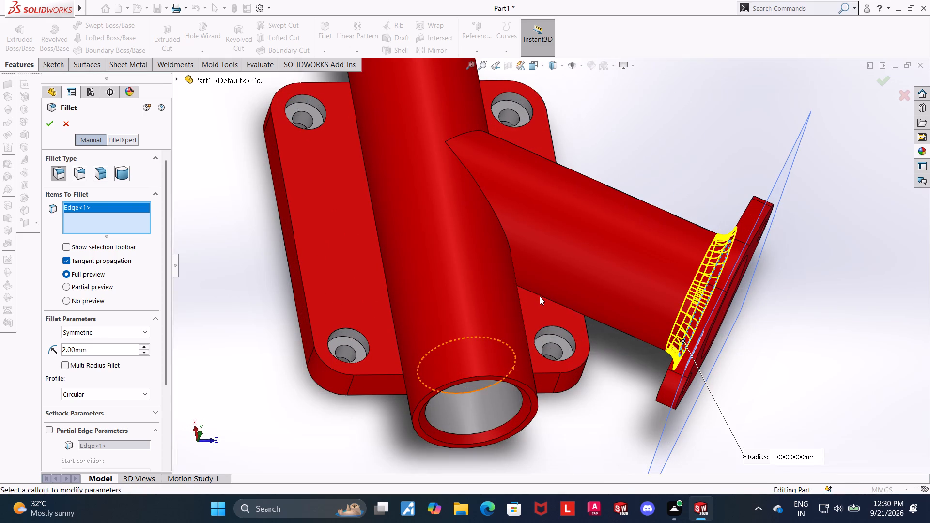
left_click(540, 296)
middle_click_drag(729, 132, 697, 182)
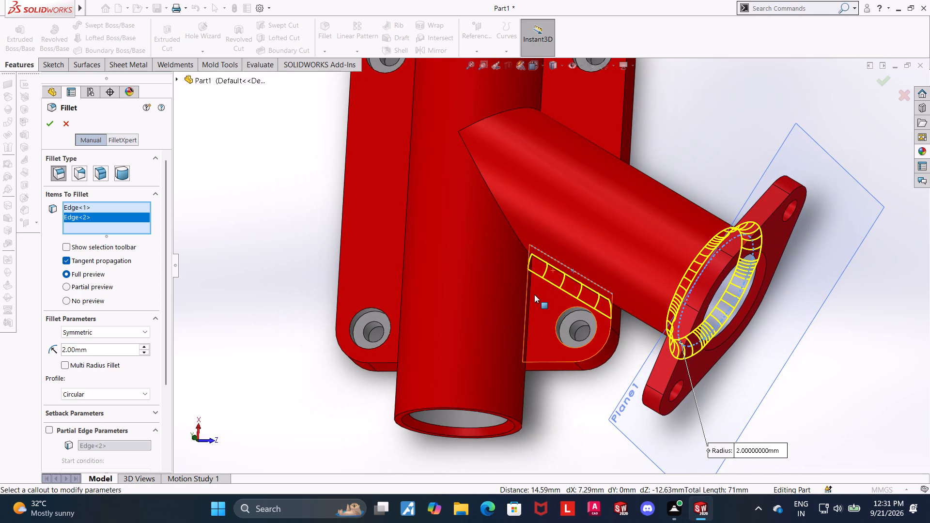
left_click(529, 294)
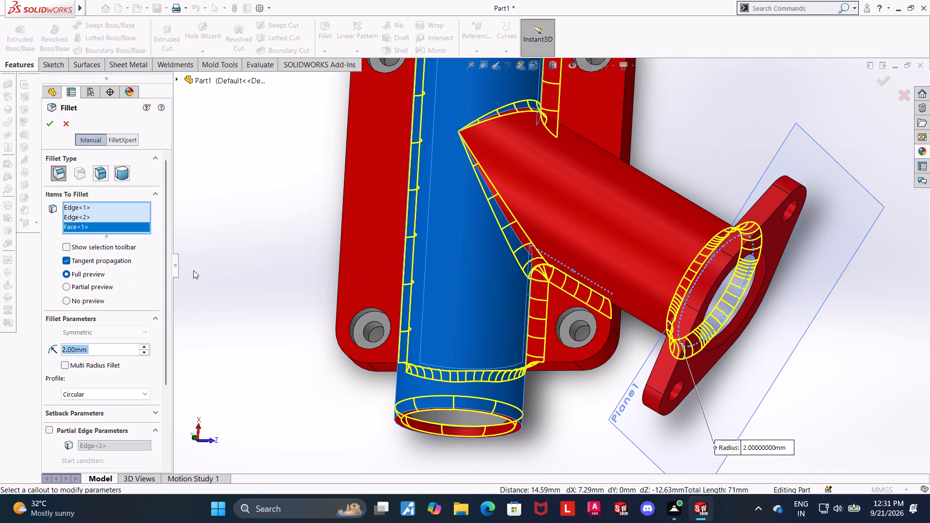
scroll(239, 272, "up", 4)
middle_click_drag(276, 241, 335, 174)
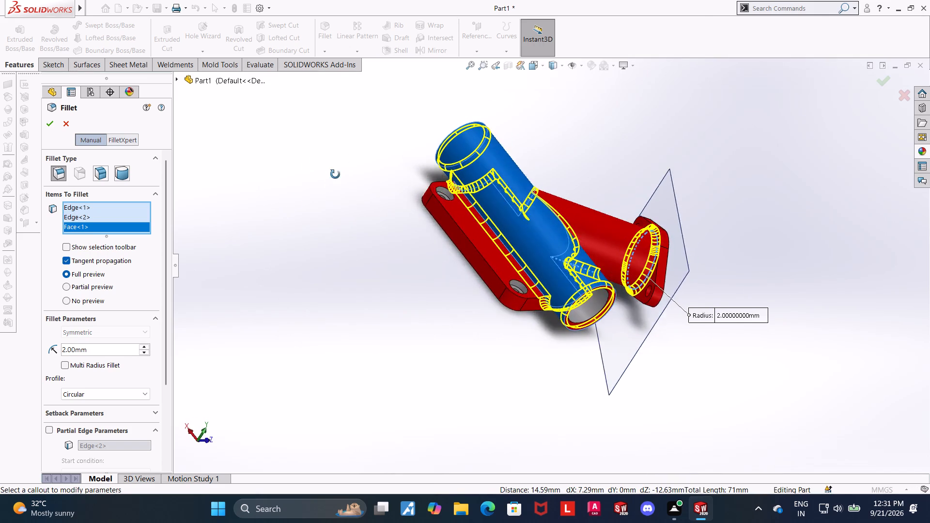
middle_click_drag(335, 174, 328, 179)
scroll(90, 231, "down", 1)
right_click(90, 231)
left_click(115, 249)
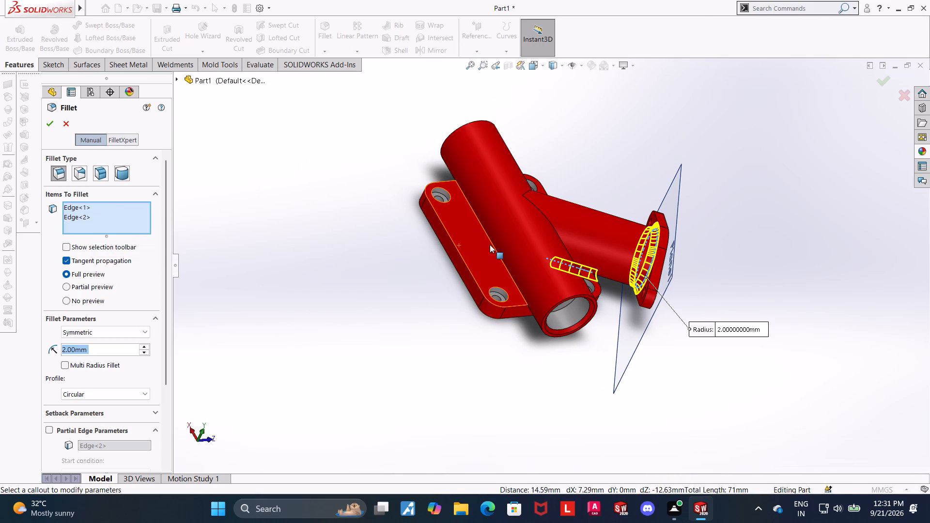
Add the remaining edges where the straight and angled cylinders meet the base plate's top face to the 2 mm fillet.
left_click(493, 245)
middle_click_drag(807, 198, 735, 261)
scroll(548, 275, "down", 6)
left_click(527, 286)
scroll(734, 108, "up", 5)
middle_click_drag(673, 91, 623, 182)
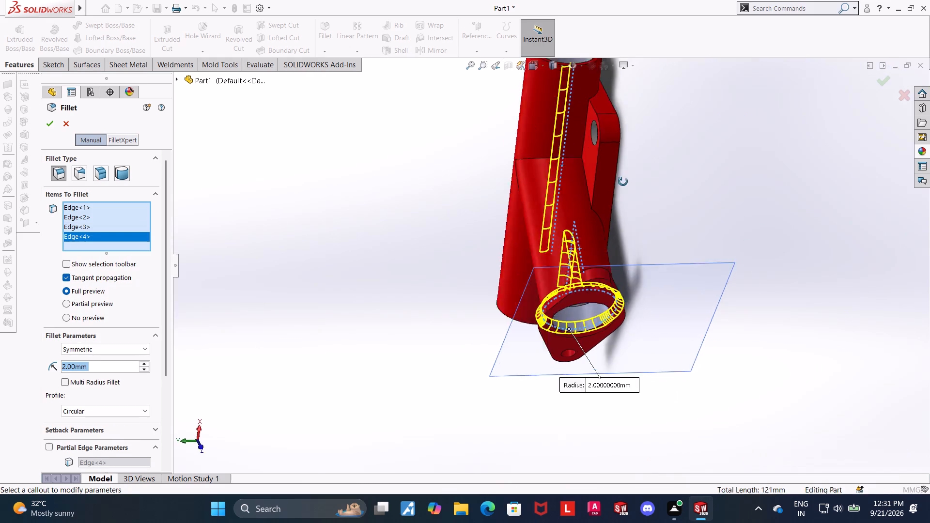
middle_click_drag(623, 182, 620, 186)
scroll(580, 167, "down", 4)
middle_click_drag(738, 174, 757, 196)
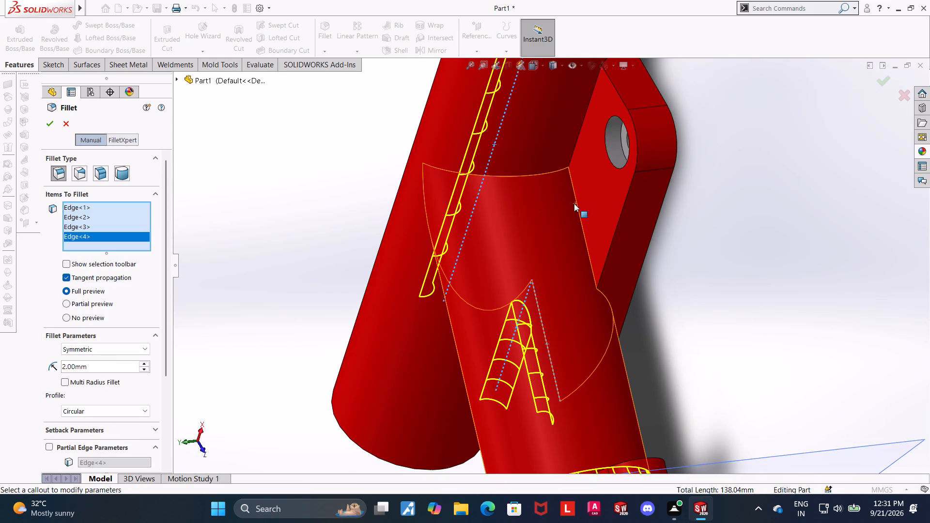
left_click(576, 202)
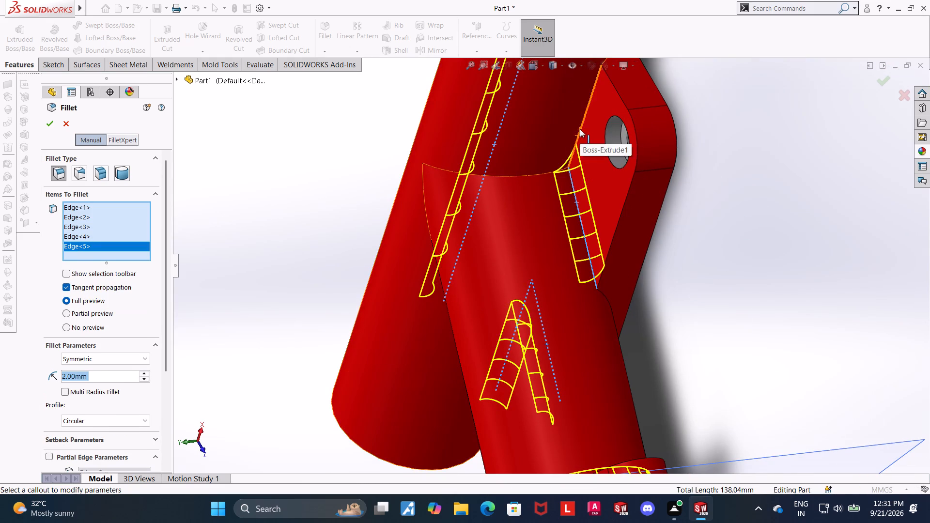
left_click(580, 129)
Add both long edges of the straight cylinder and the adjoining slanted edge inside the base plate's underside pocket to the 2 mm fillet.
scroll(745, 242, "up", 4)
middle_click_drag(649, 232, 719, 0)
scroll(719, 5, "up", 1)
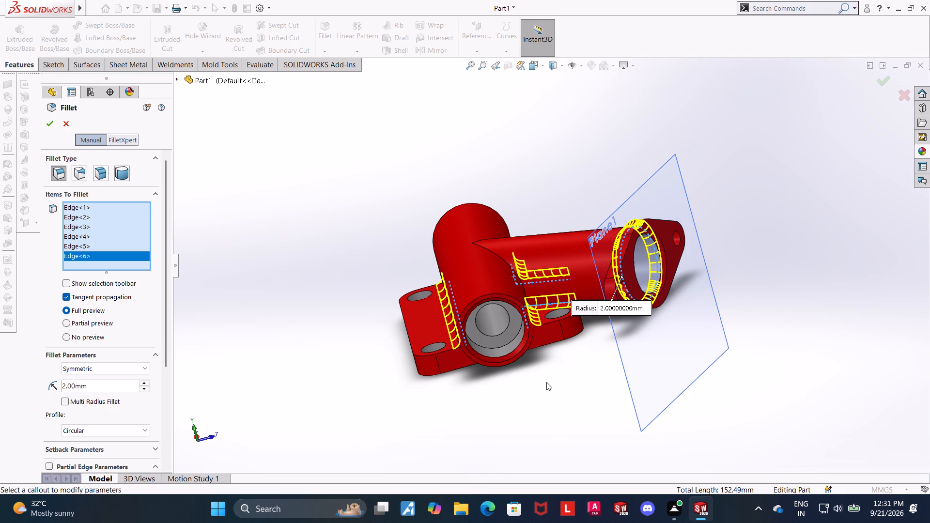
middle_click_drag(549, 356, 542, 149)
scroll(473, 206, "down", 4)
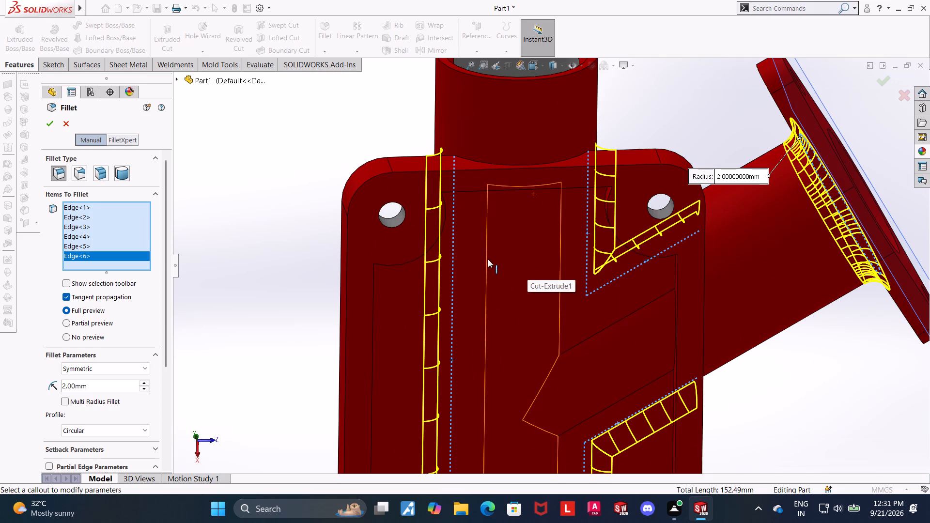
left_click(487, 259)
scroll(548, 282, "up", 5)
scroll(569, 274, "down", 5)
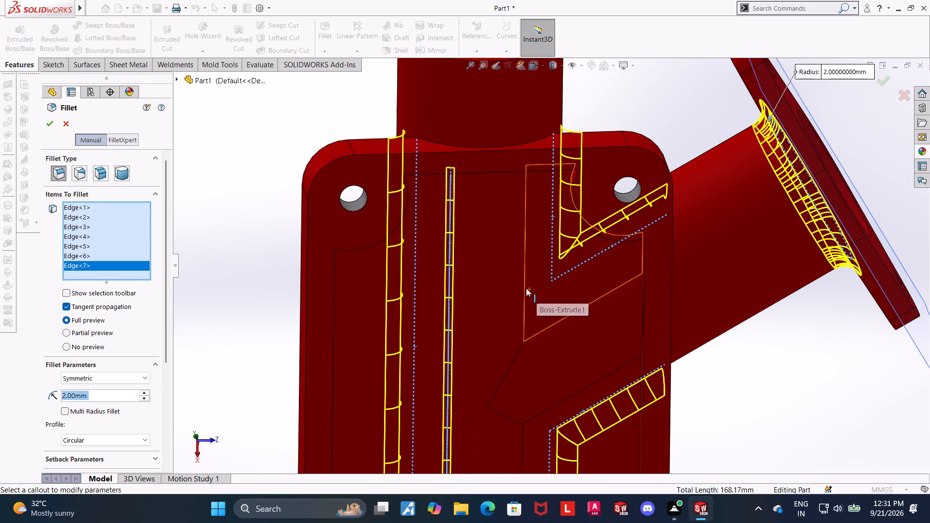
left_click(525, 287)
left_click(559, 321)
Add the remaining straight and slanted edges beside the angled cylinder in the underside pocket, and apply the 2 mm fillet.
scroll(560, 344, "up", 5)
middle_click_drag(624, 335, 625, 309)
scroll(562, 323, "down", 5)
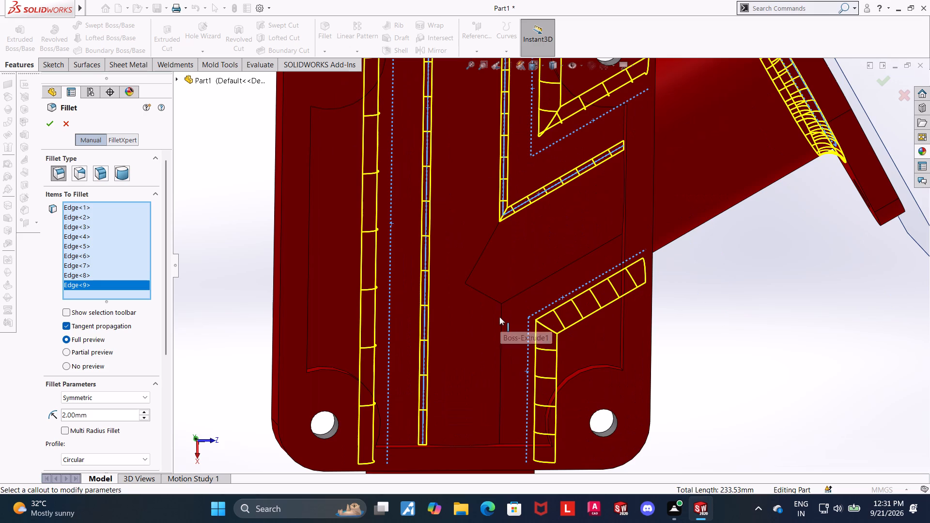
left_click(502, 318)
left_click(530, 288)
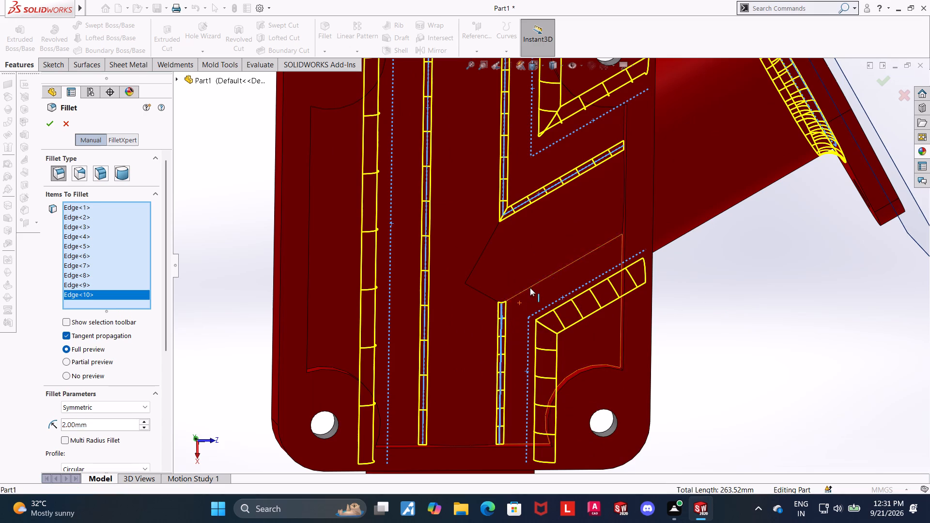
scroll(801, 328, "up", 3)
middle_click_drag(675, 320, 679, 444)
scroll(657, 342, "up", 1)
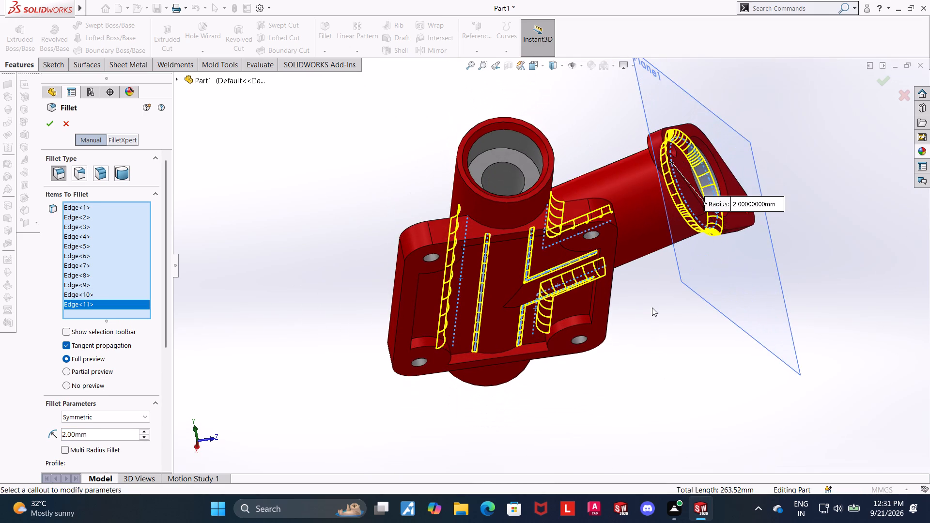
middle_click_drag(653, 322, 657, 470)
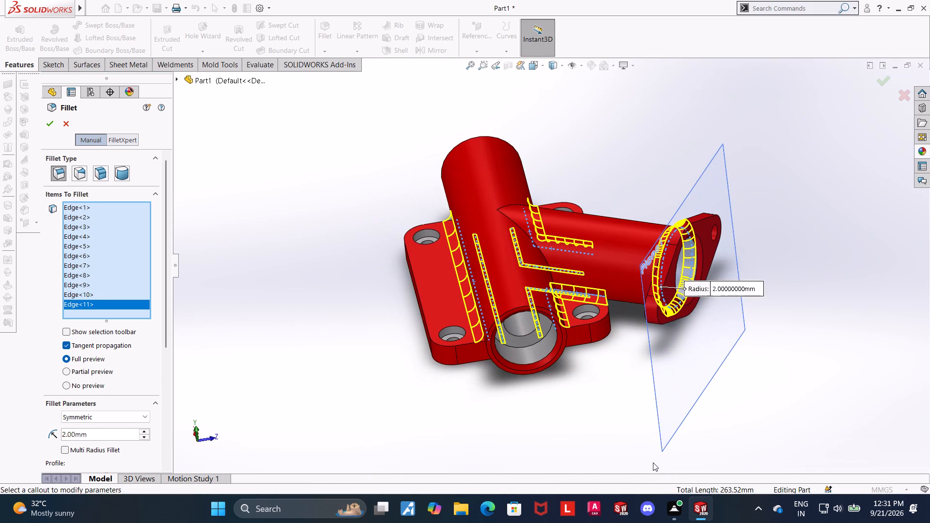
left_click(49, 119)
left_click(793, 264)
Fillet the two curved edges where the angled cylinder joins the straight cylinder with a 4 mm radius.
scroll(751, 177, "up", 1)
middle_click_drag(735, 172, 672, 277)
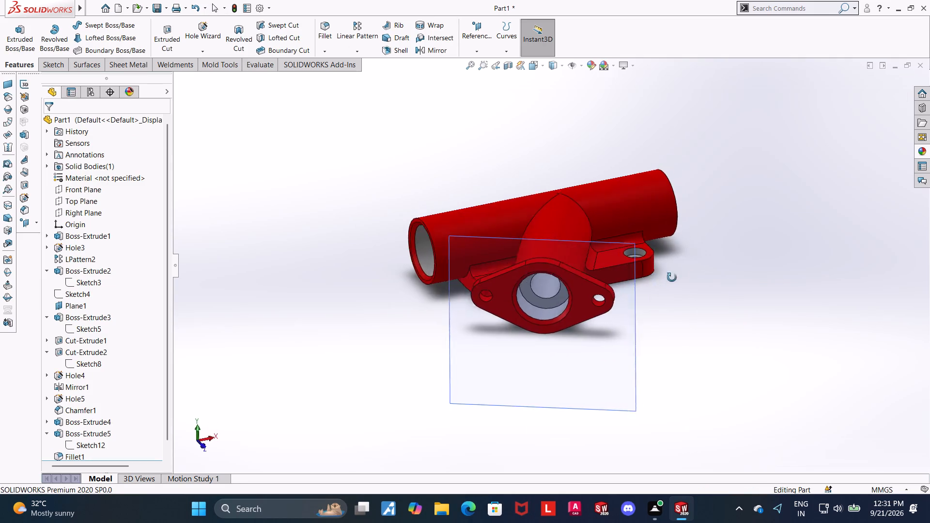
middle_click_drag(672, 277, 734, 285)
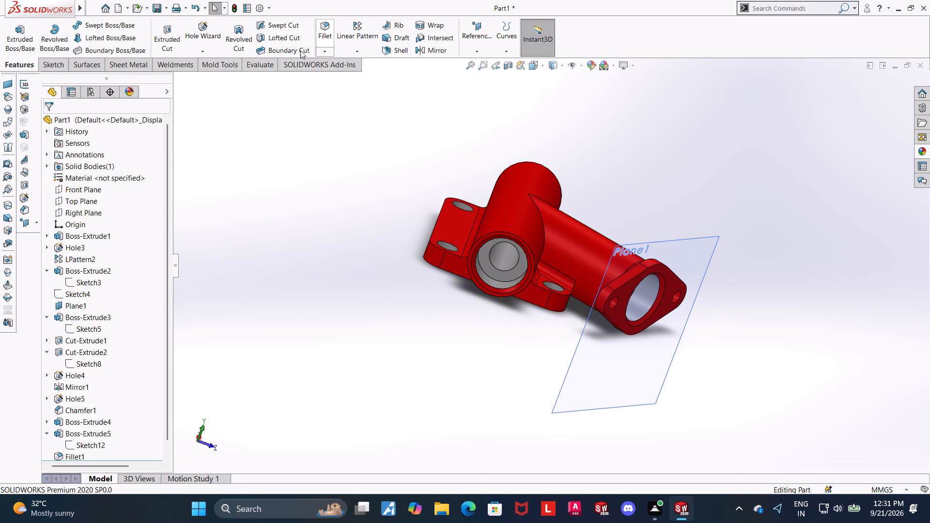
left_click(322, 33)
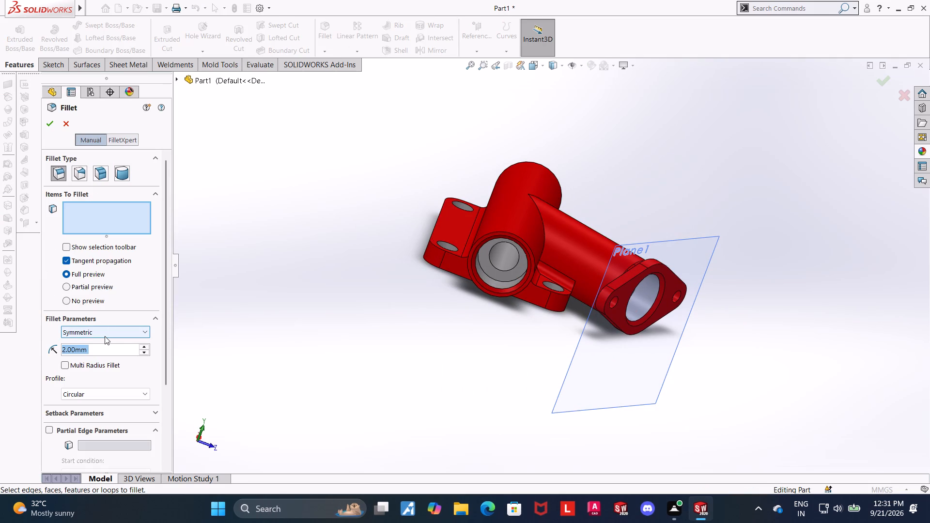
key("4")
key("Return")
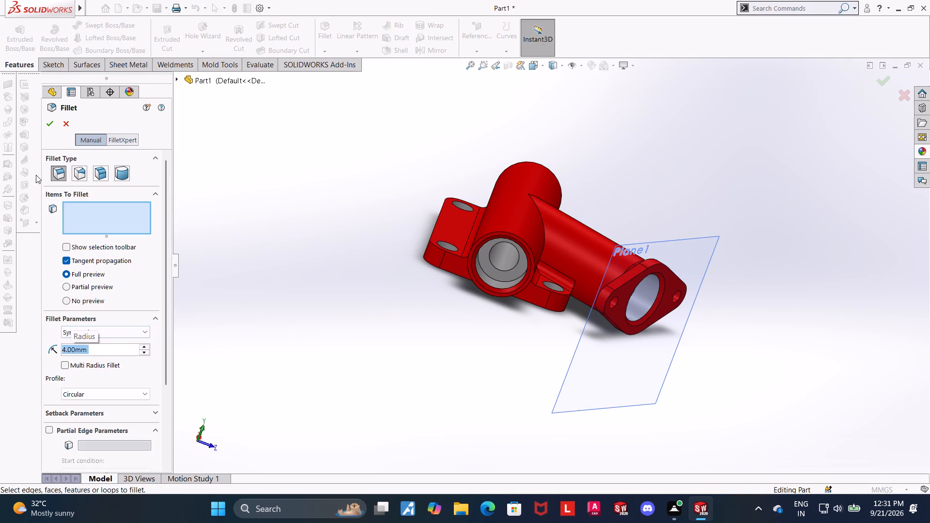
middle_click_drag(744, 209, 712, 248)
scroll(712, 248, "down", 1)
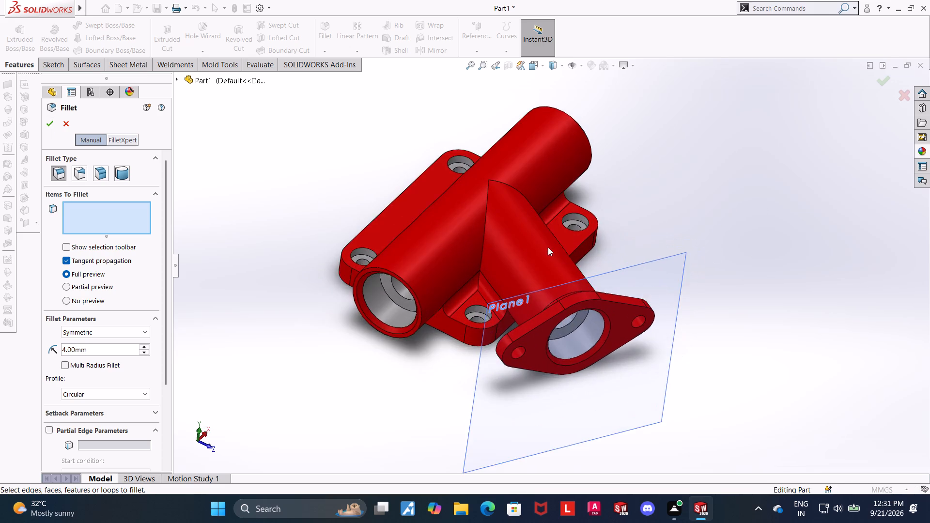
scroll(491, 247, "down", 4)
left_click(491, 239)
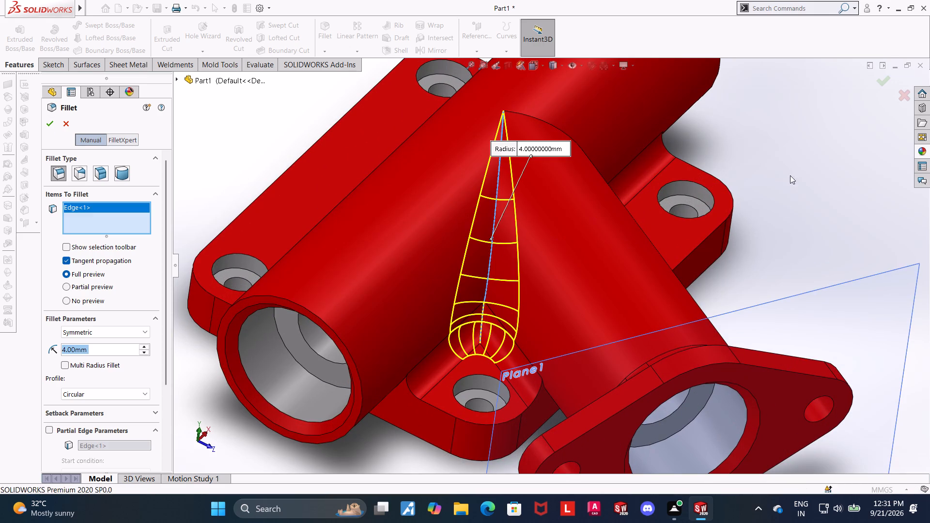
middle_click_drag(757, 200, 687, 275)
left_click(574, 169)
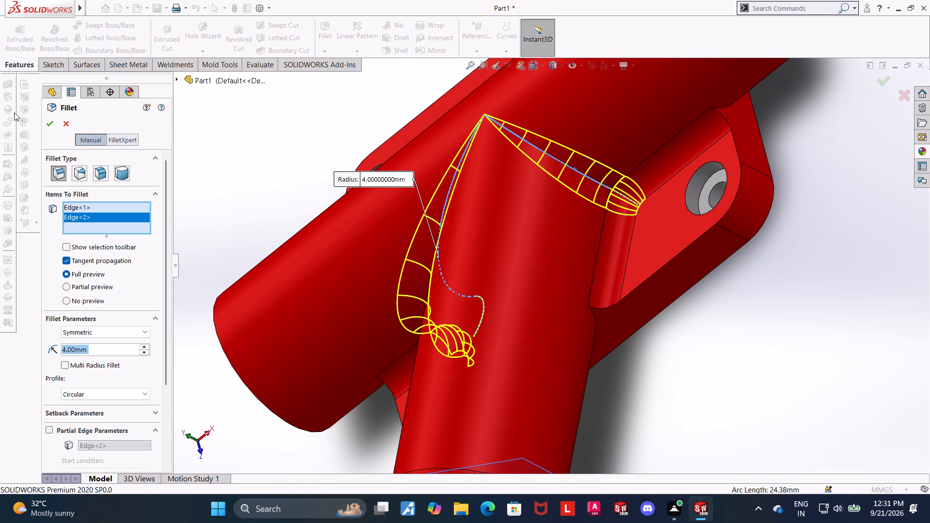
left_click(45, 120)
Hide the reference planes so that Plane1 is not displayed around the model.
scroll(595, 262, "up", 5)
scroll(641, 351, "up", 1)
middle_click_drag(644, 347, 722, 191)
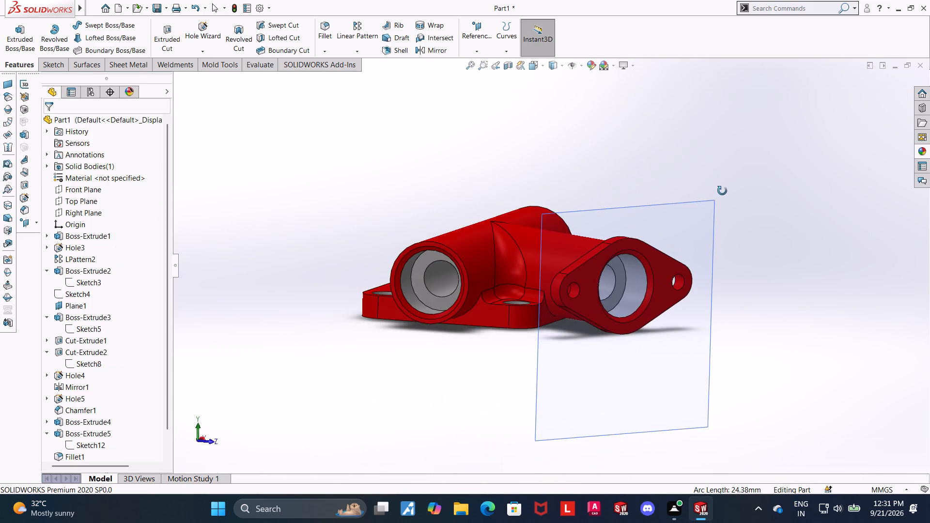
middle_click_drag(722, 191, 745, 91)
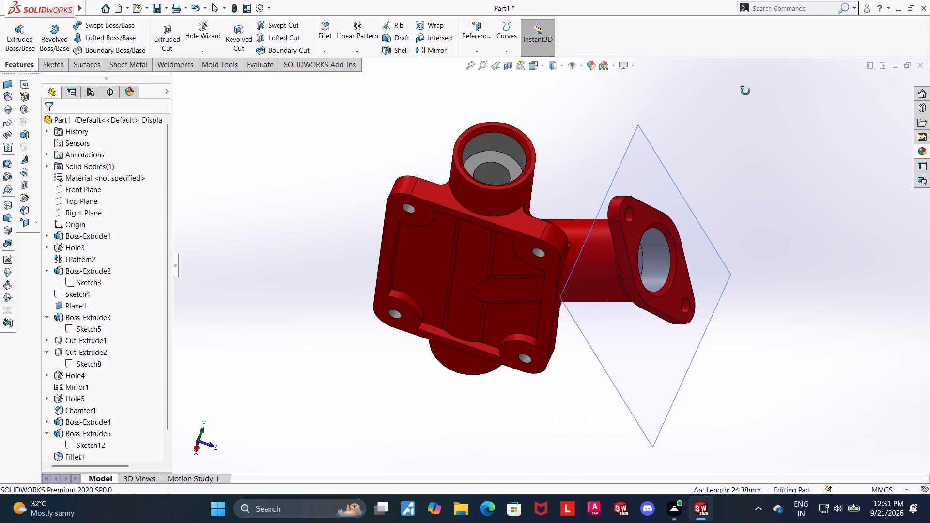
middle_click_drag(745, 91, 721, 295)
scroll(721, 295, "down", 1)
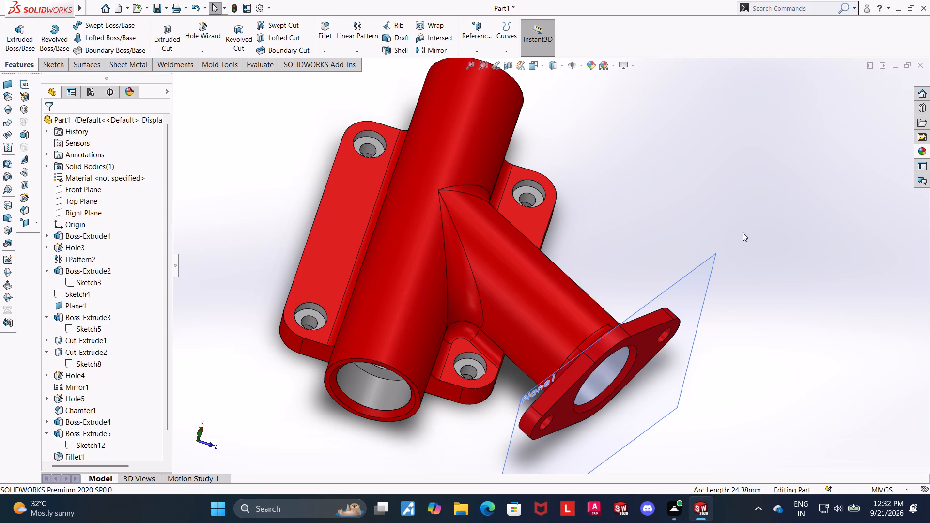
left_click(581, 62)
left_click(574, 81)
left_click(796, 187)
Save the part in the Downloads folder as Branch Manifold Housing in SOLIDWORKS Part format.
scroll(697, 243, "up", 1)
middle_click_drag(657, 102, 656, 88)
scroll(675, 296, "up", 1)
middle_click_drag(668, 283, 651, 240)
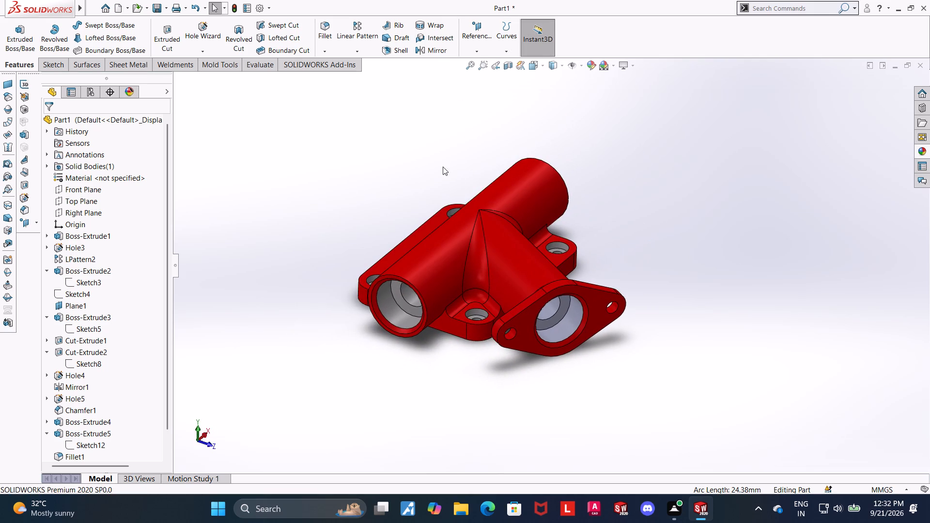
scroll(435, 177, "down", 1)
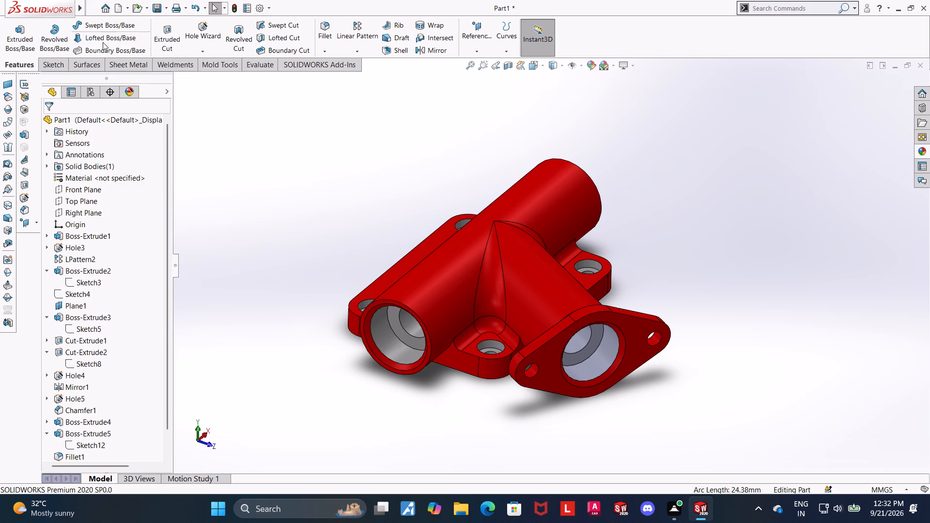
left_click(116, 135)
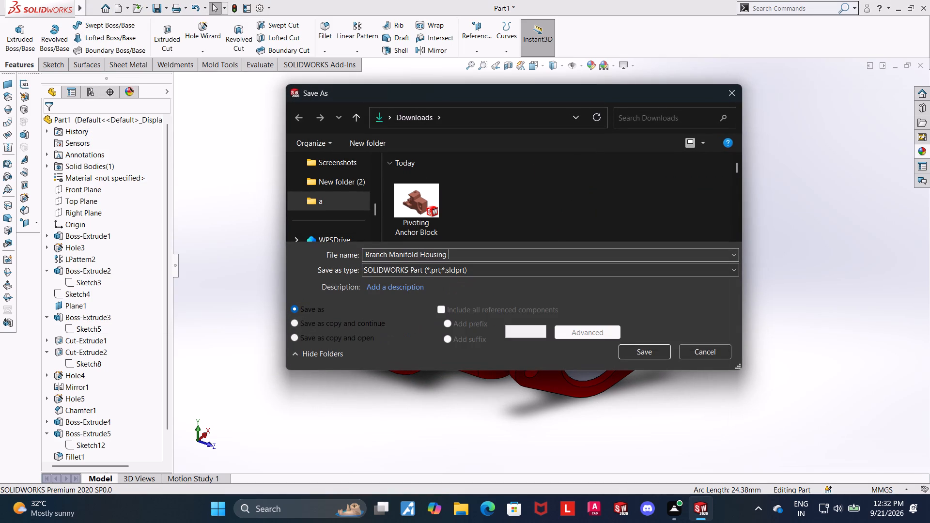
left_click(648, 347)
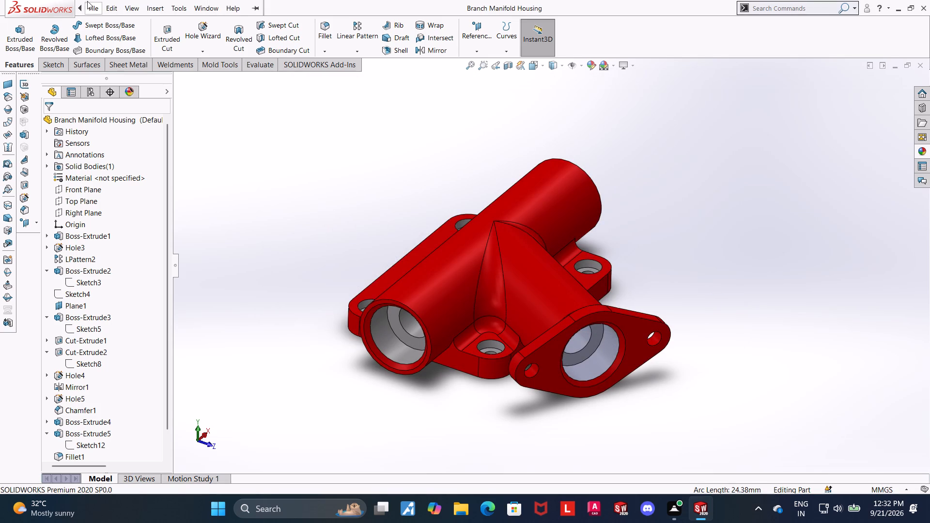
Save a PDF version of Branch Manifold Housing in the Downloads folder.
left_click(122, 128)
left_click(409, 272)
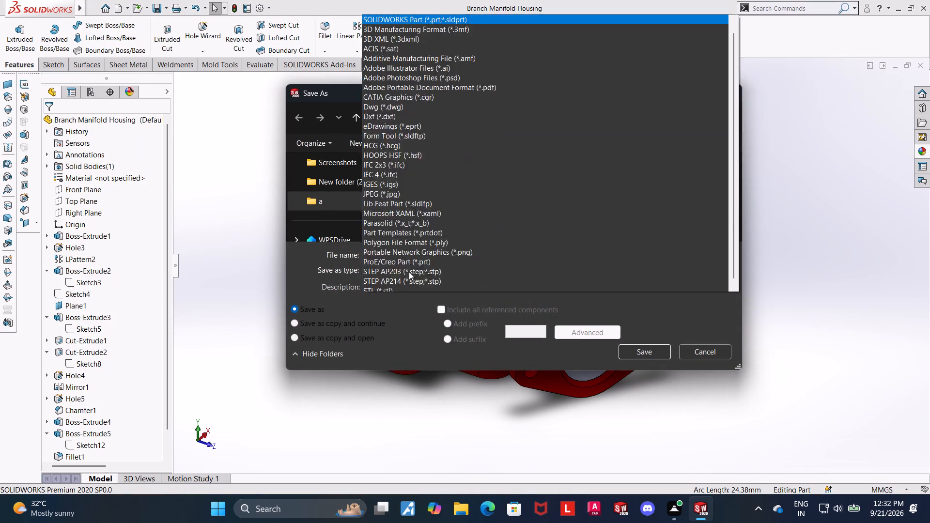
left_click(477, 73)
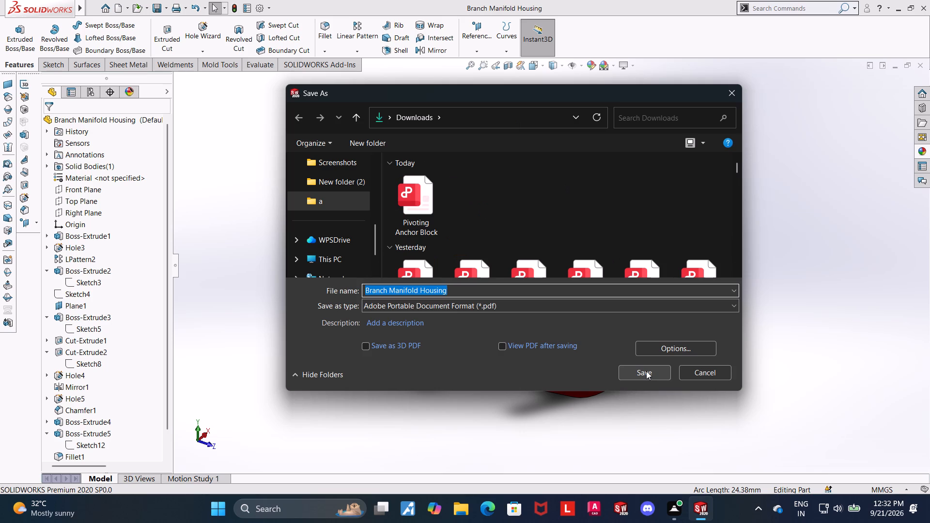
left_click(646, 371)
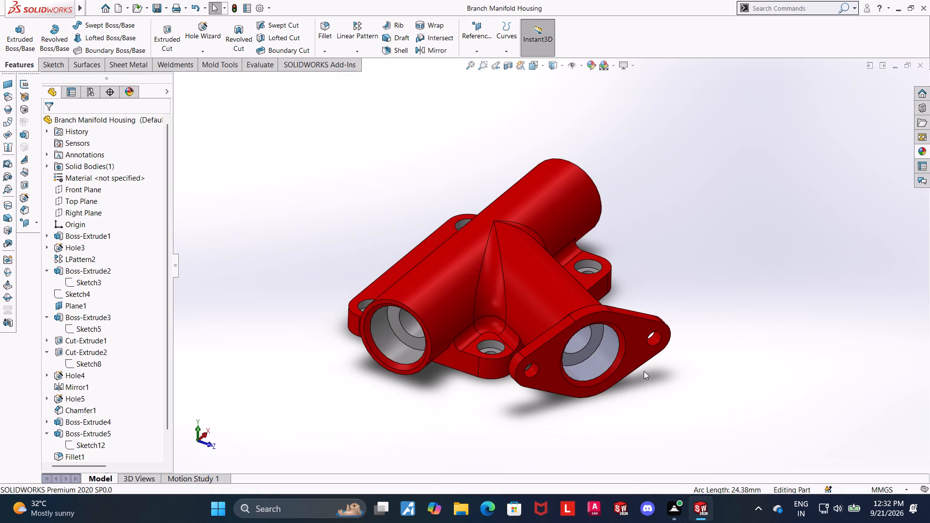